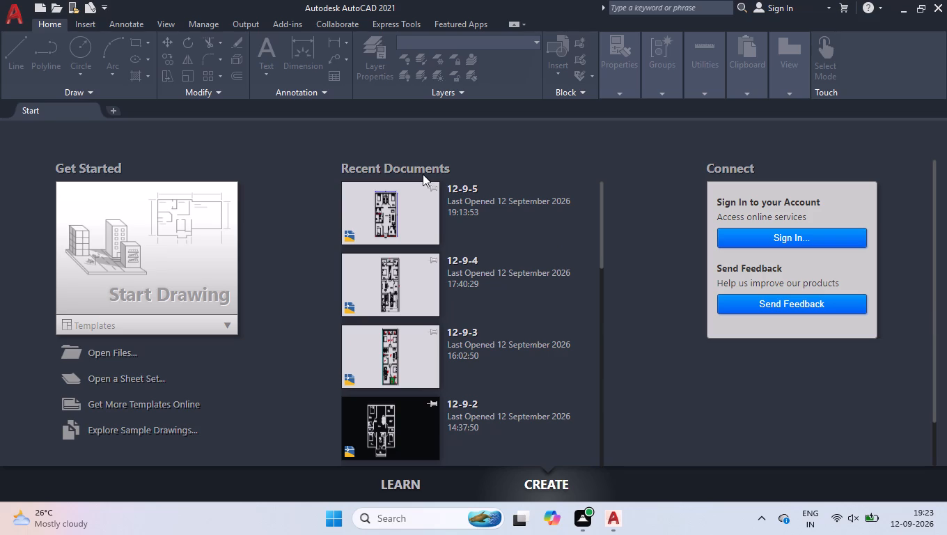
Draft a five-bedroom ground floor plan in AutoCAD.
Start a new drawing, turn the grid display off and turn ortho mode on.
left_click(137, 279)
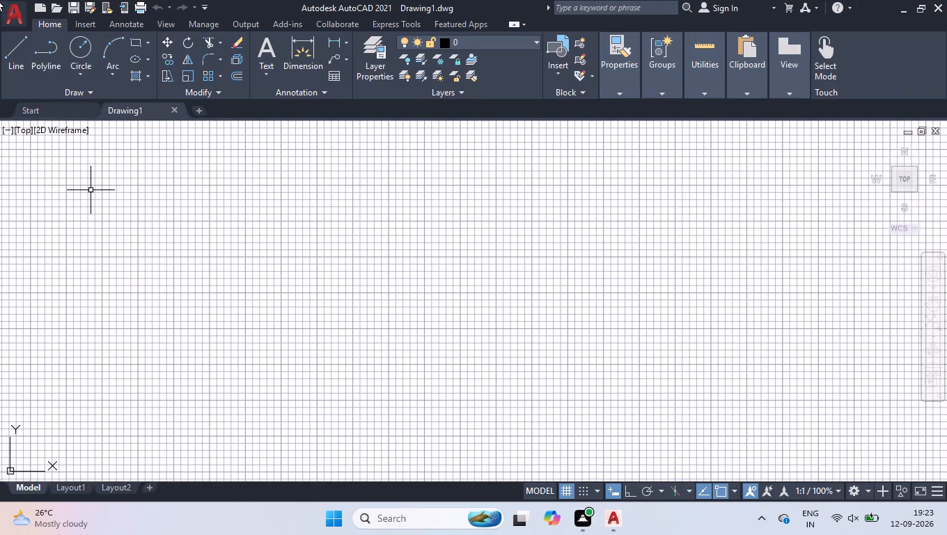
left_click(567, 490)
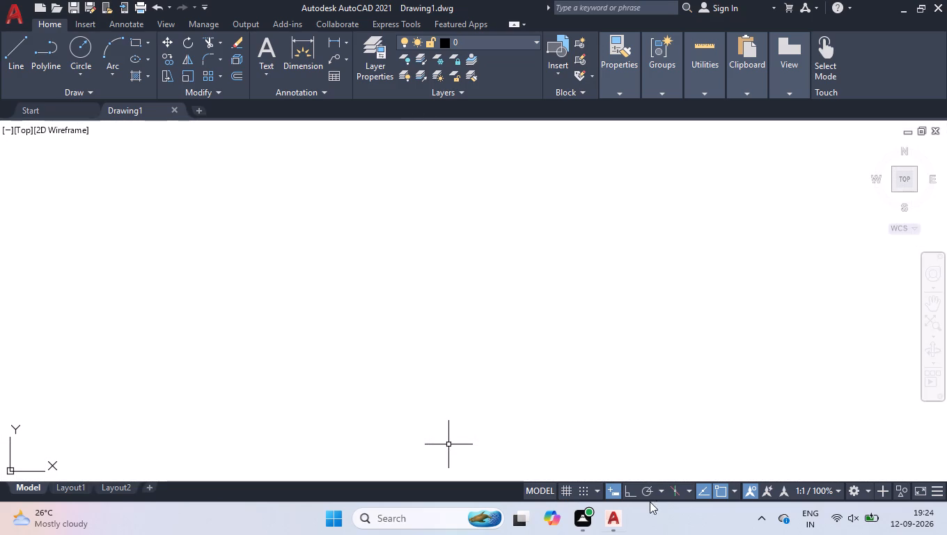
left_click(628, 490)
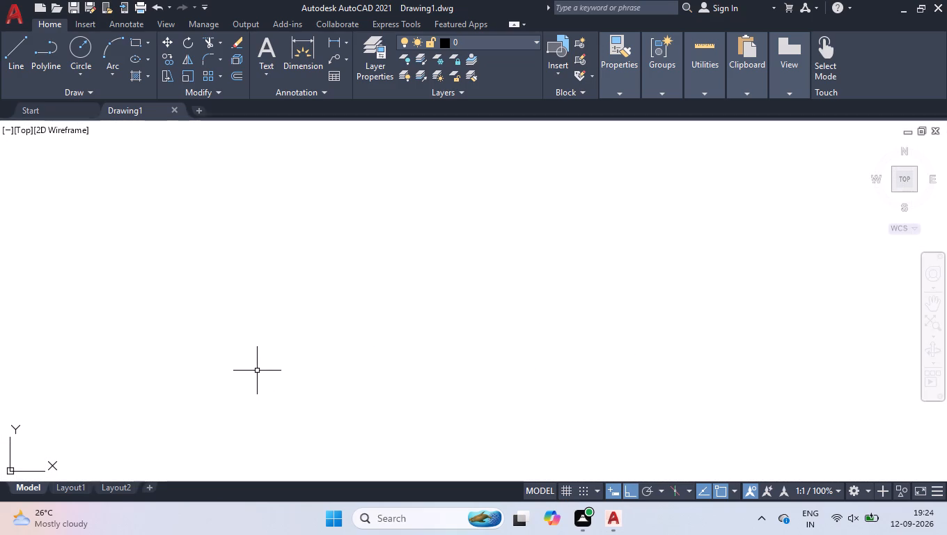
Configure the drawing units to Engineering length with 0'-0.00" precision and an insertion scale of inches.
type("un")
key("Return")
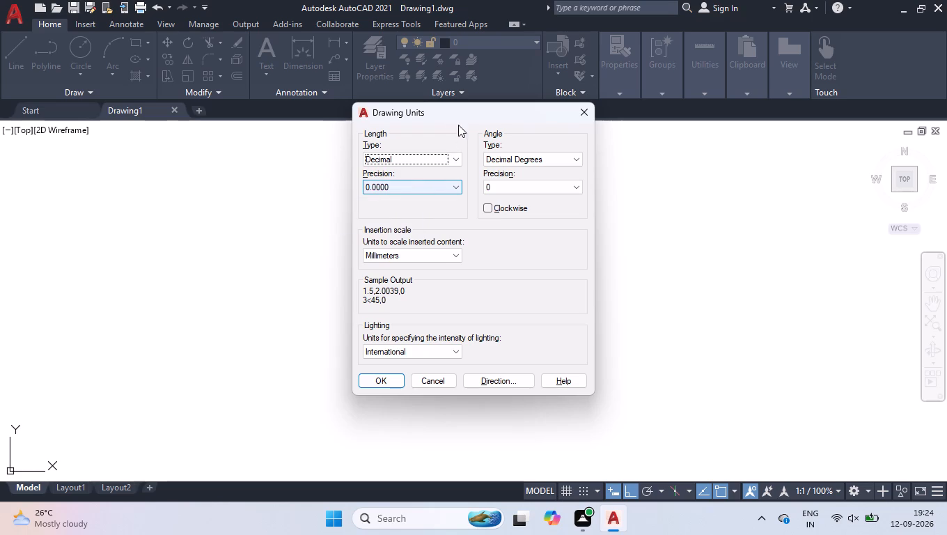
left_click(396, 155)
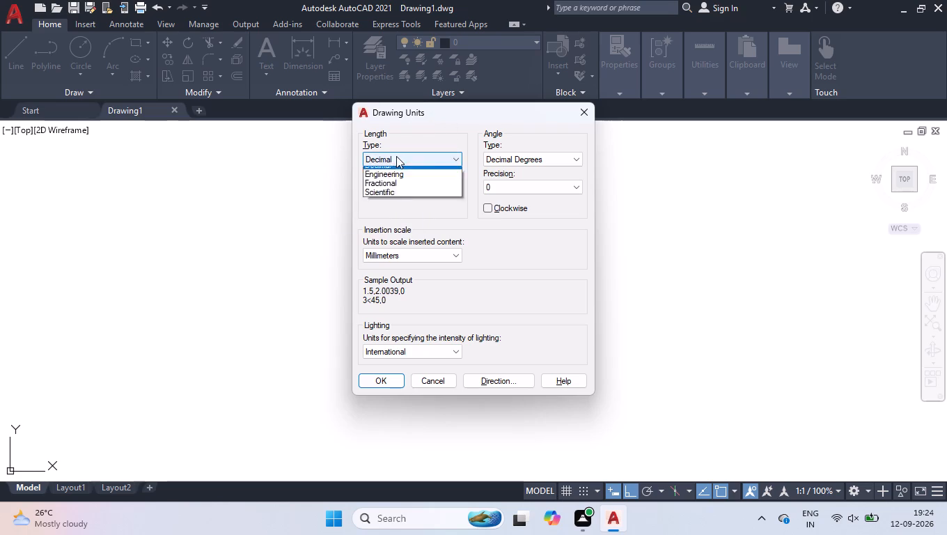
left_click(402, 193)
left_click(398, 191)
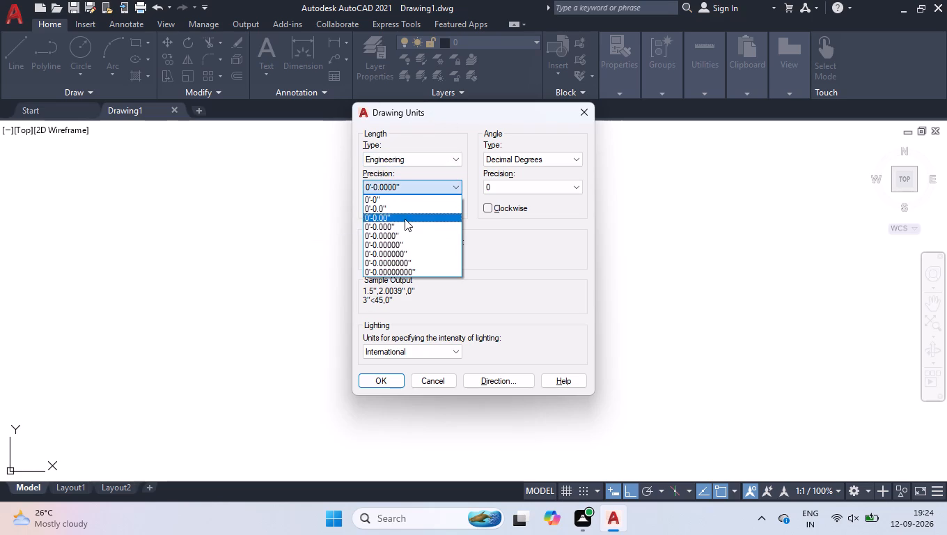
left_click(405, 219)
left_click(405, 258)
left_click(396, 280)
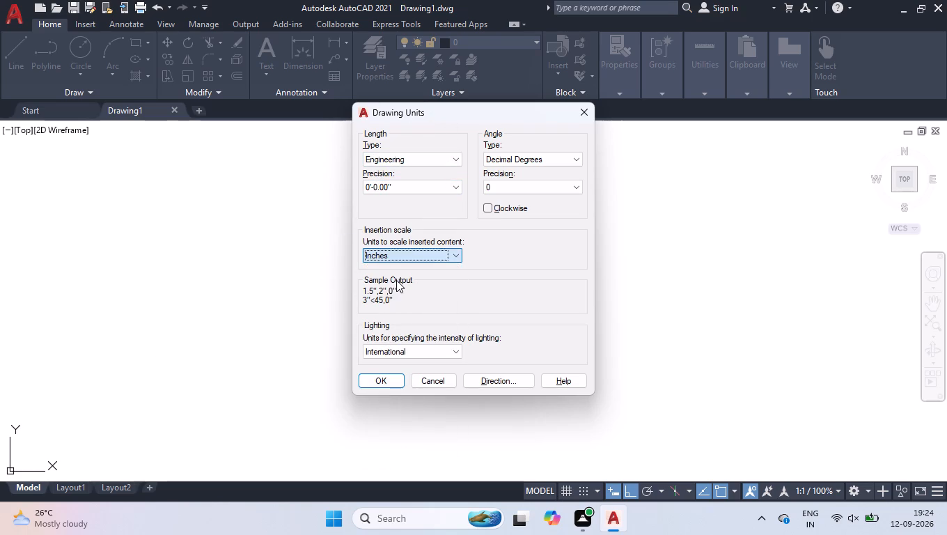
left_click(387, 382)
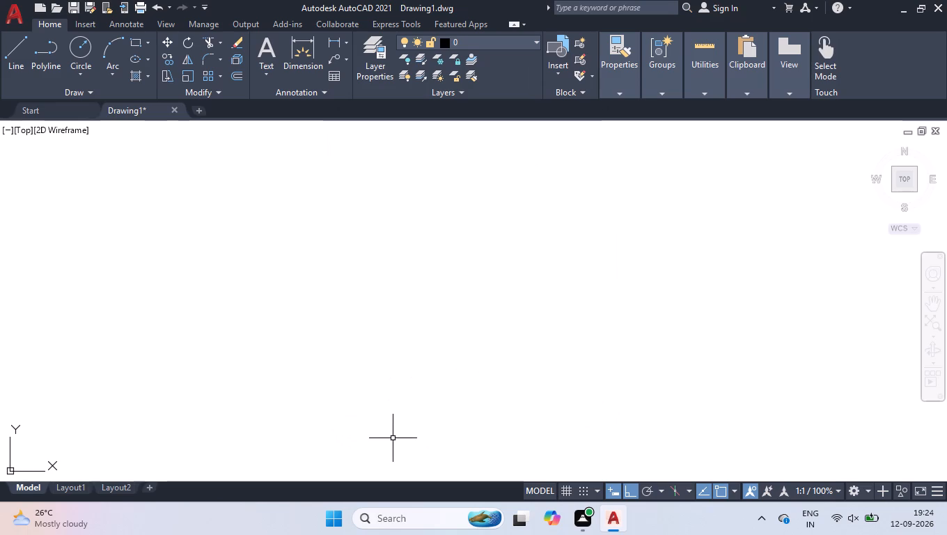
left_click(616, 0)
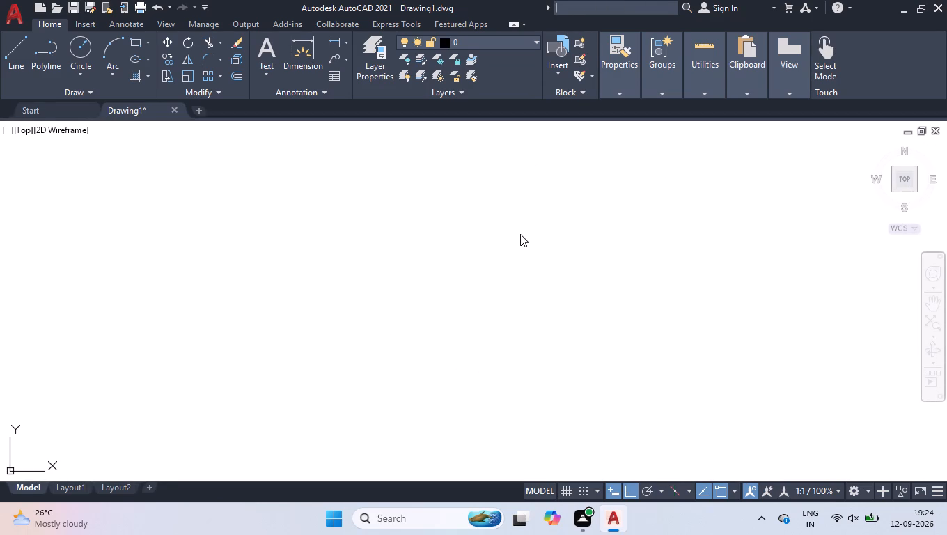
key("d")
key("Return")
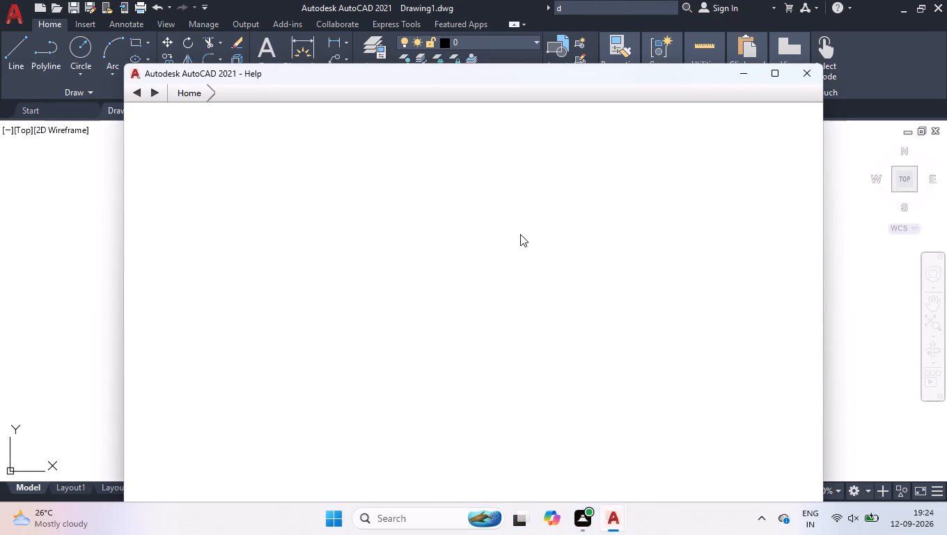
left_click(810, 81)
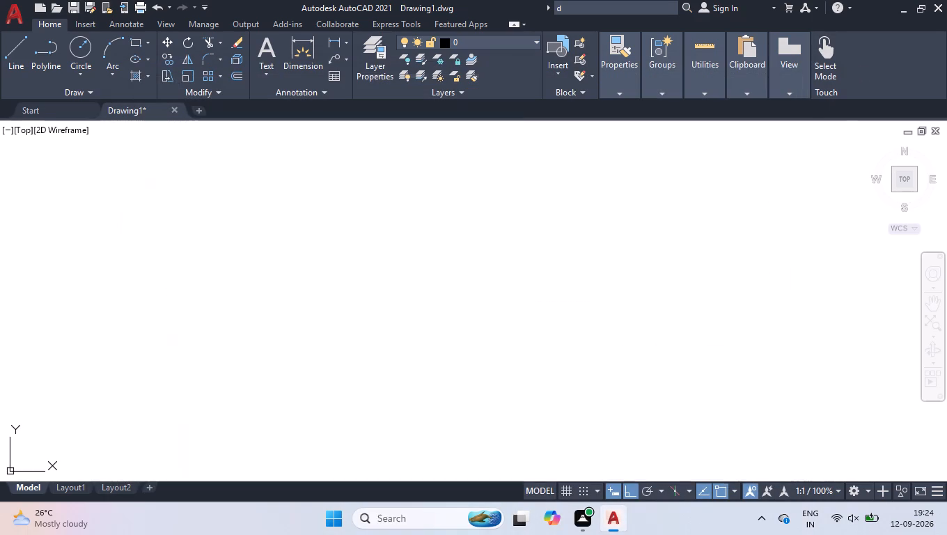
Modify the ISO-25 dimension style's extension lines: extend 2" beyond dimension lines, offset 1" from origin, and enable fixed length.
key("d")
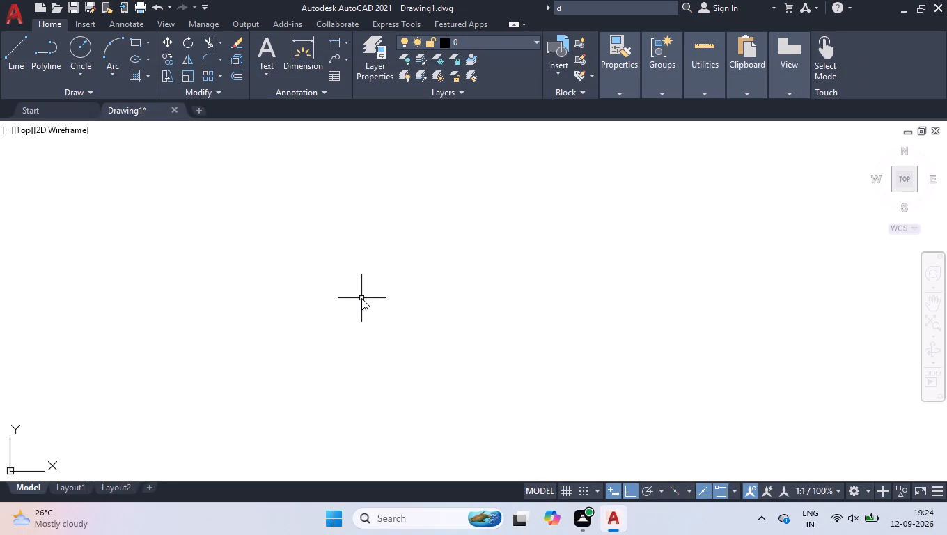
key("Return")
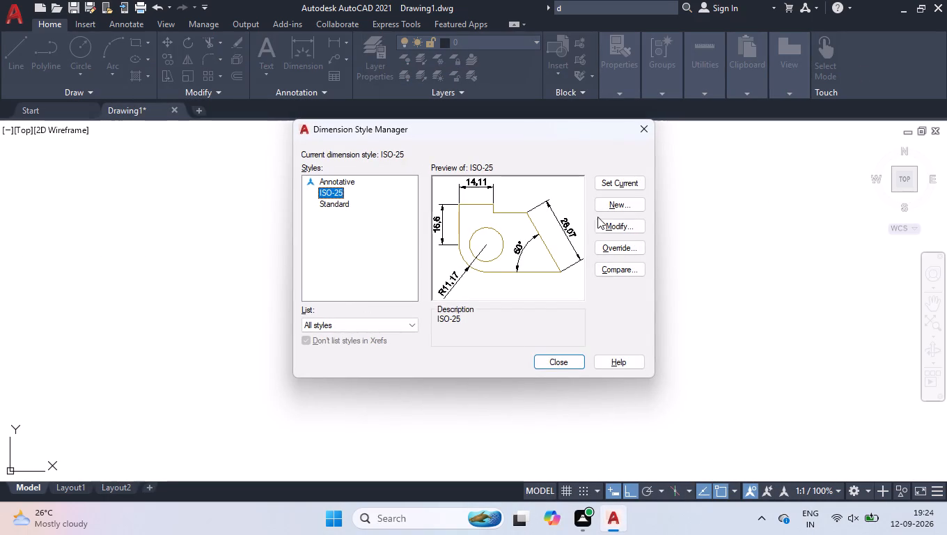
left_click(600, 222)
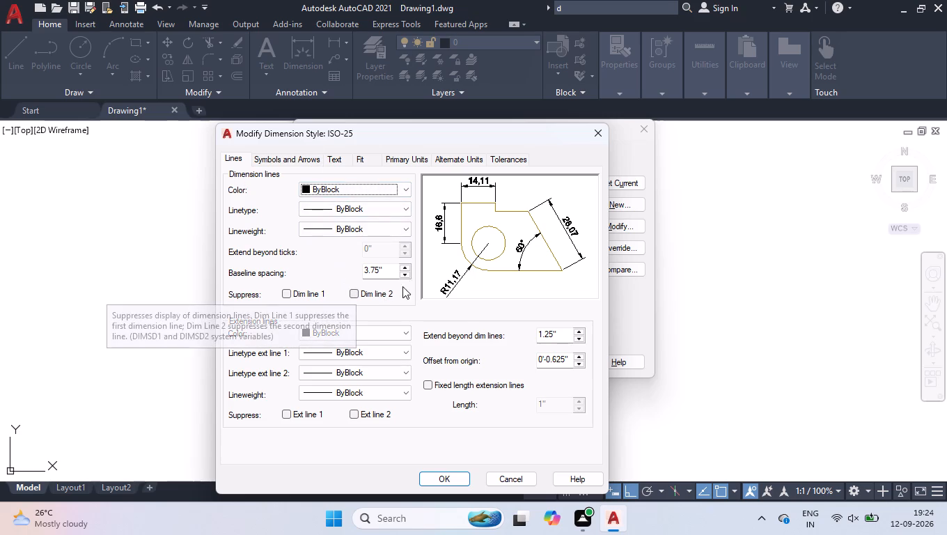
left_click_drag(556, 333, 319, 284)
key("1")
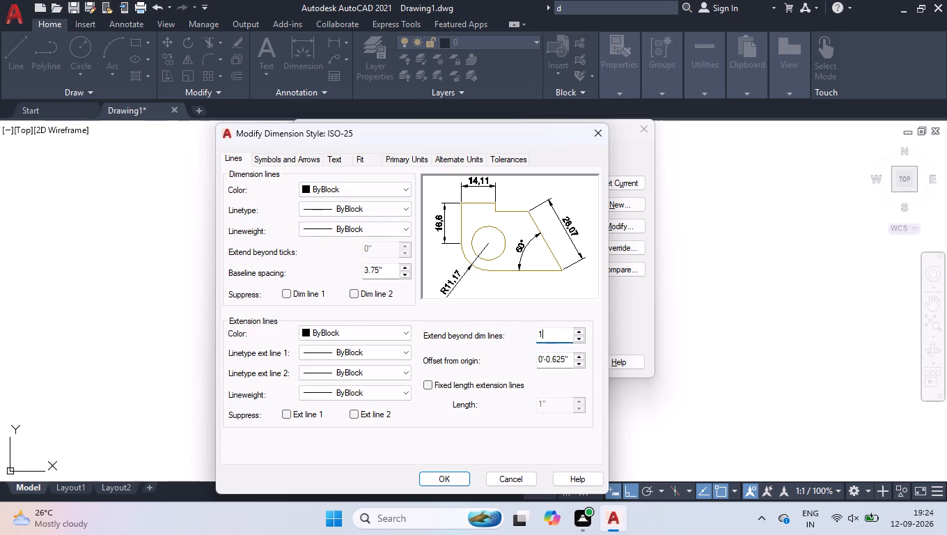
key("Return")
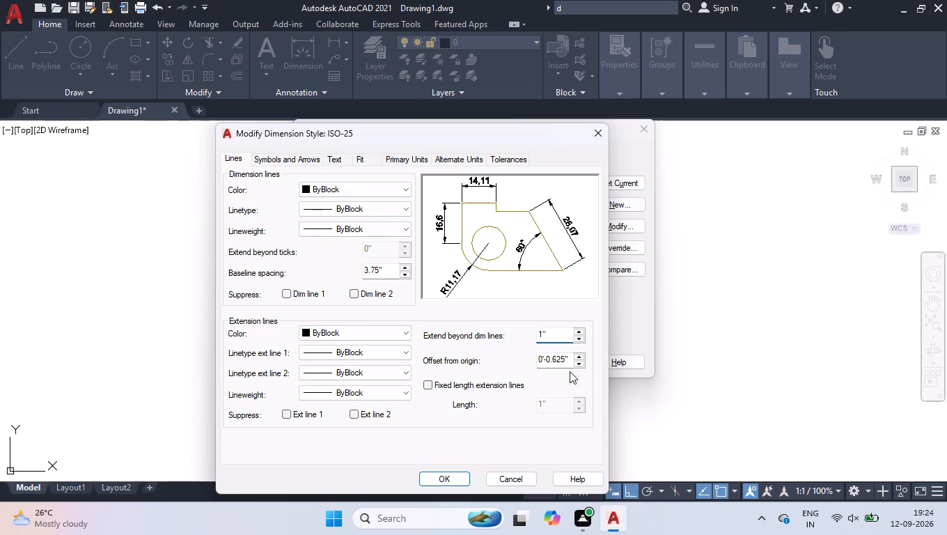
left_click_drag(571, 359, 366, 313)
key("1")
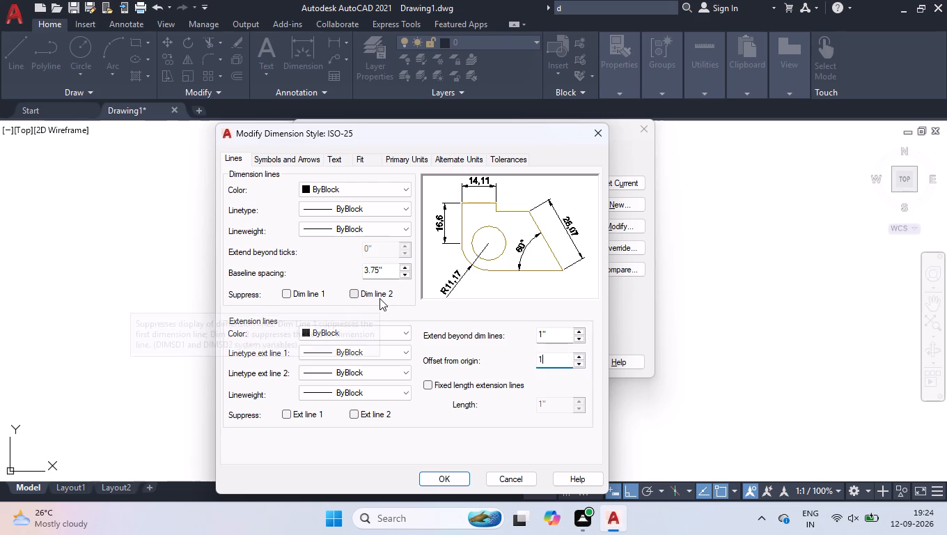
key("Return")
left_click(423, 381)
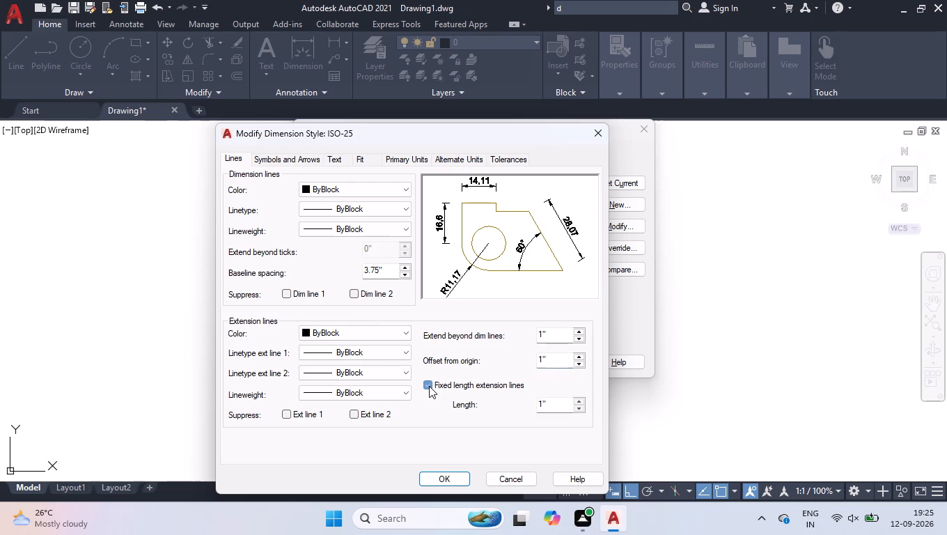
left_click(429, 386)
left_click(429, 386)
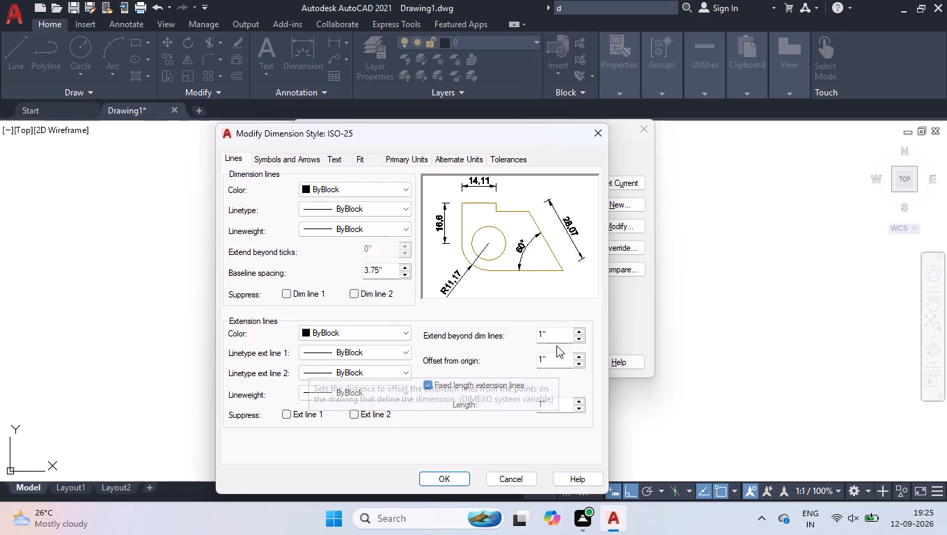
left_click_drag(557, 333, 334, 322)
key("2")
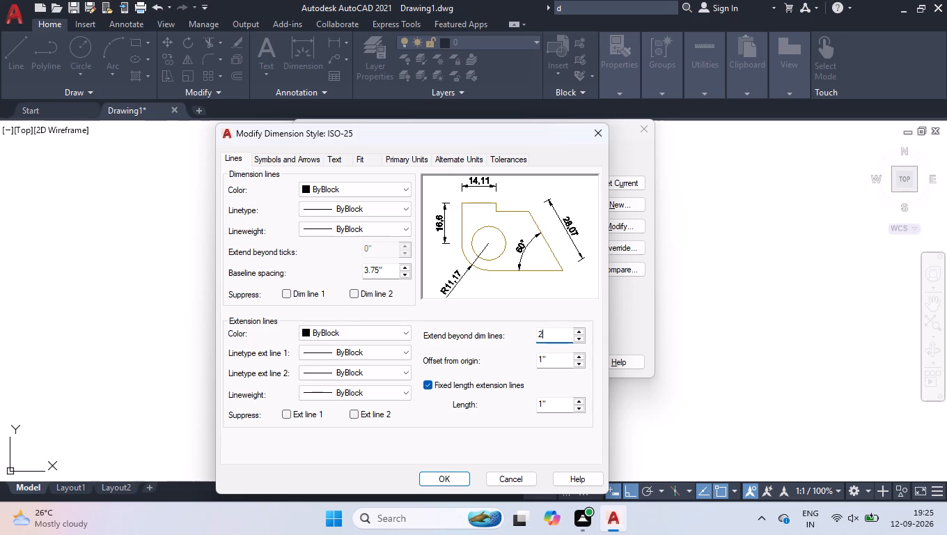
key("Return")
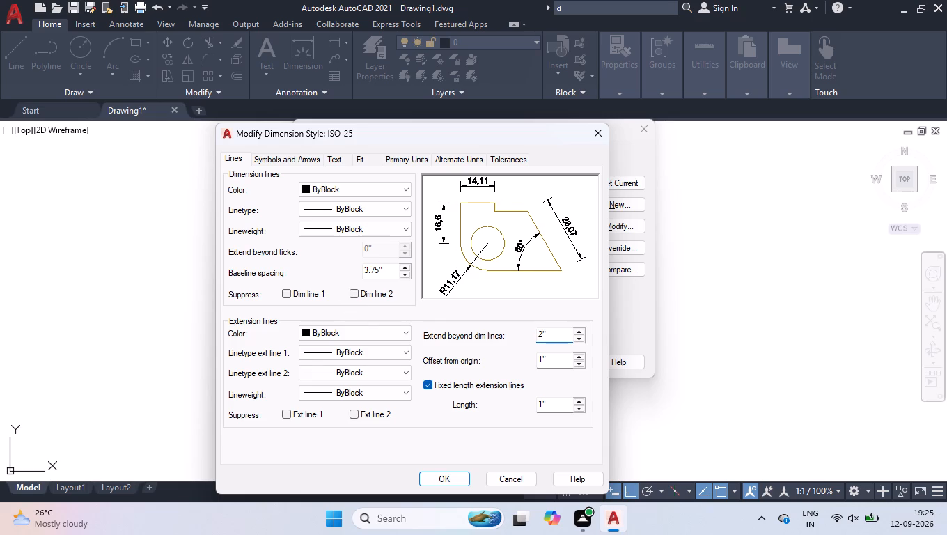
Set the arrow size of the ISO-25 dimension style to 6".
left_click(313, 162)
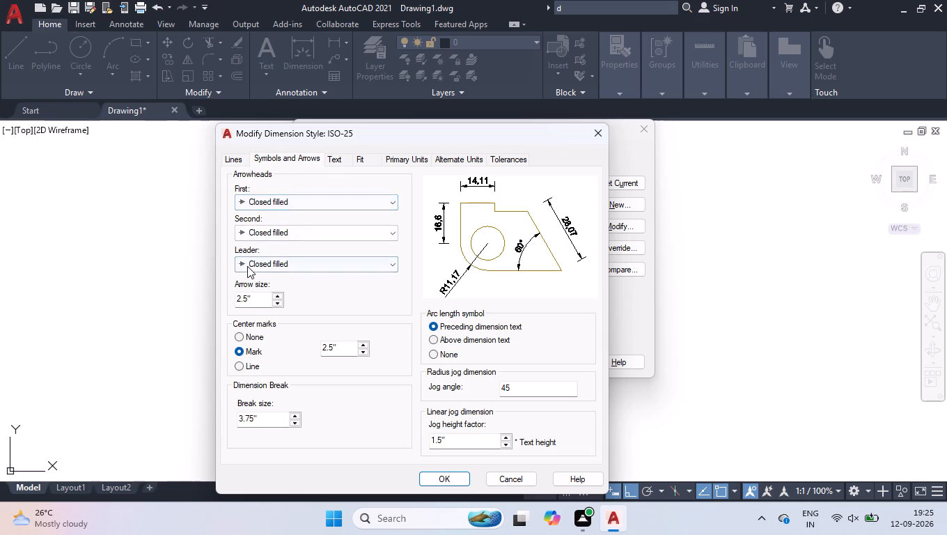
left_click_drag(260, 302, 132, 286)
key("6")
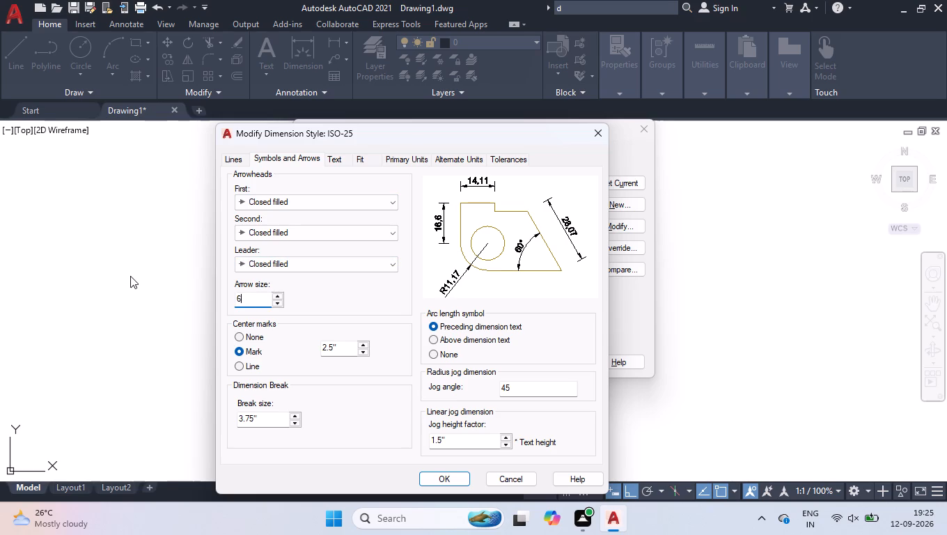
key("Return")
Set the dimension text height to 8", with Centered vertical placement and Horizontal text alignment.
left_click(344, 160)
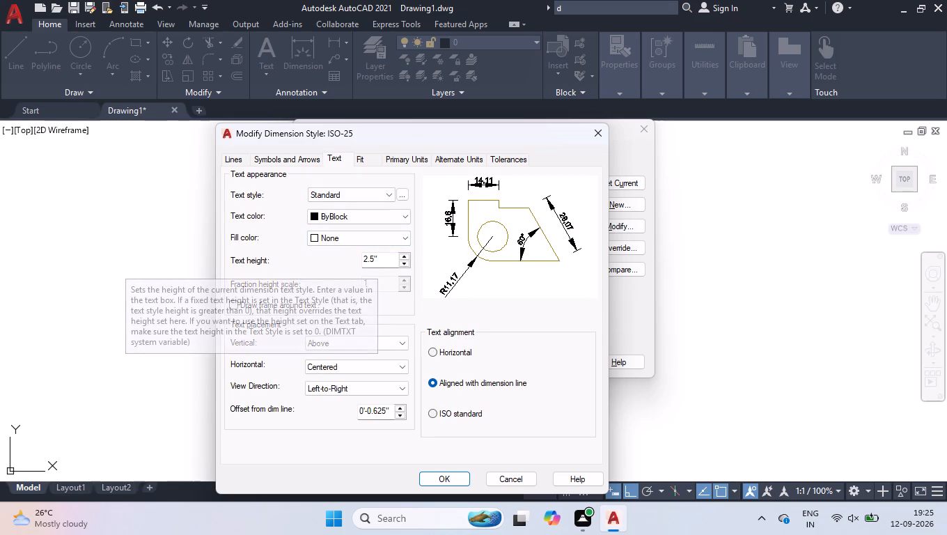
left_click_drag(384, 257, 193, 257)
key("8")
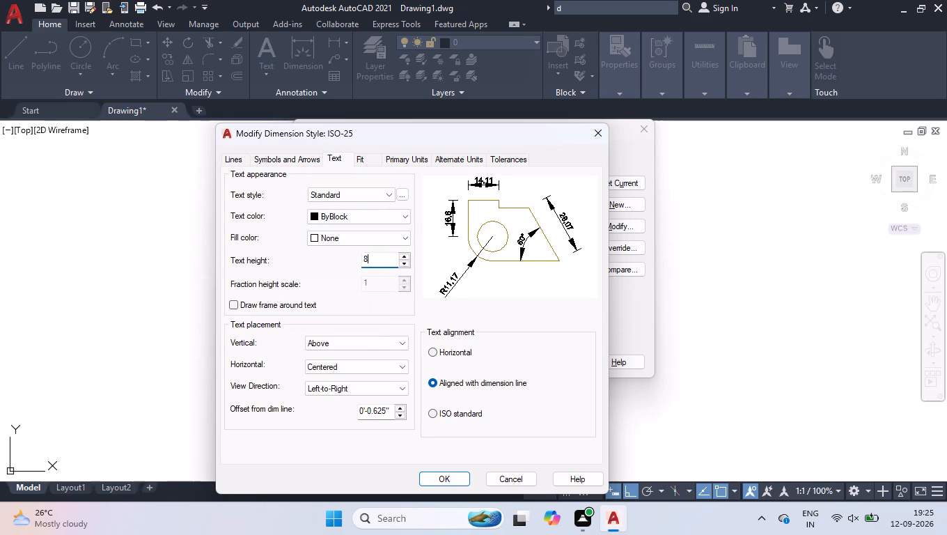
key("Return")
left_click(388, 339)
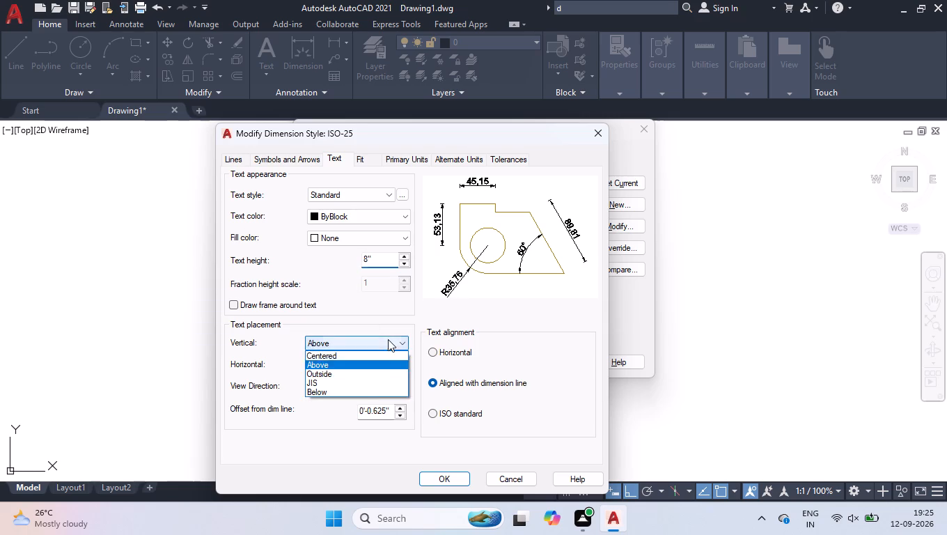
left_click(384, 355)
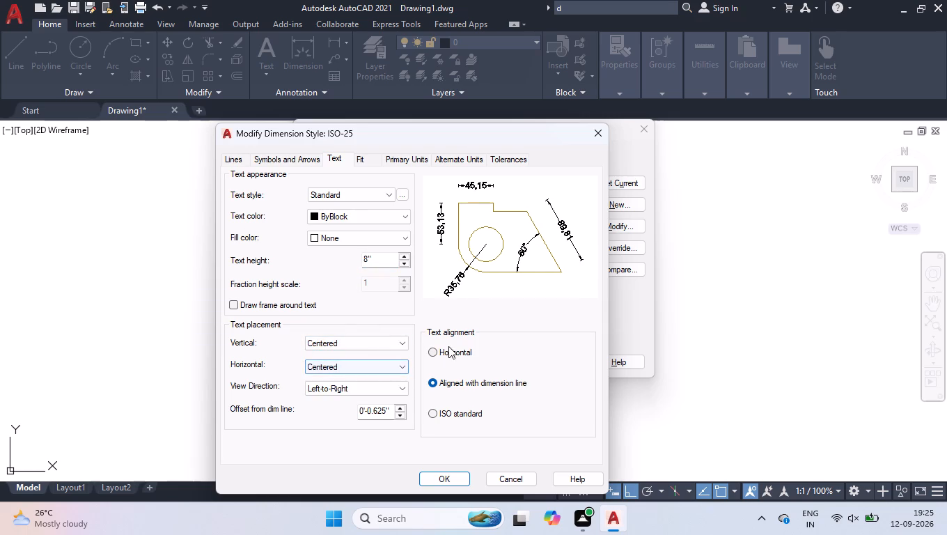
left_click(448, 353)
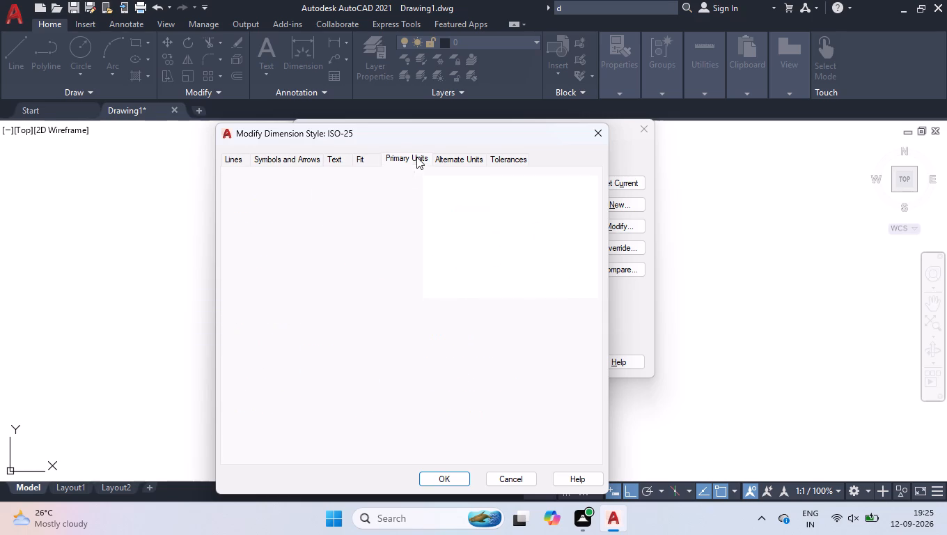
Set the dimension style's primary units to Engineering with 0'-0.00" precision, then apply the changes and close the style manager.
left_click(416, 157)
left_click(396, 186)
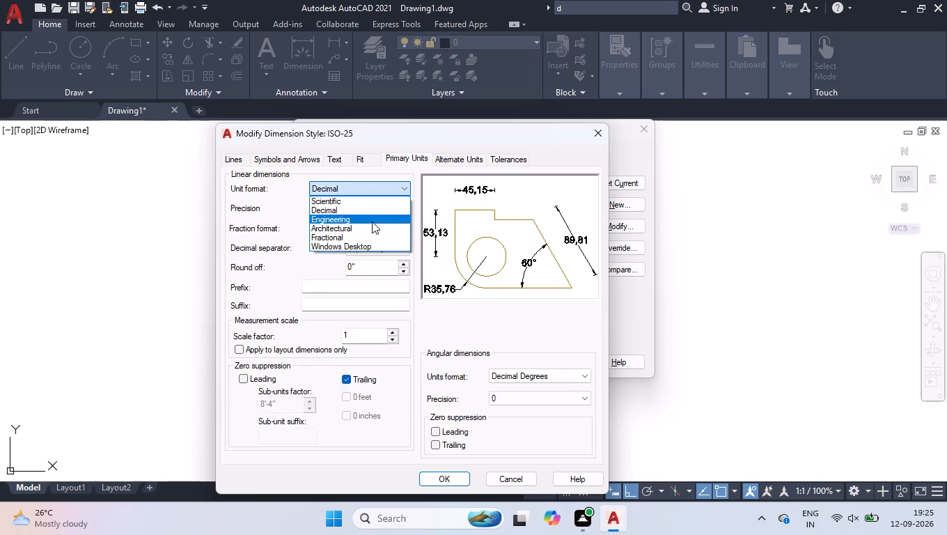
left_click(372, 220)
left_click(369, 213)
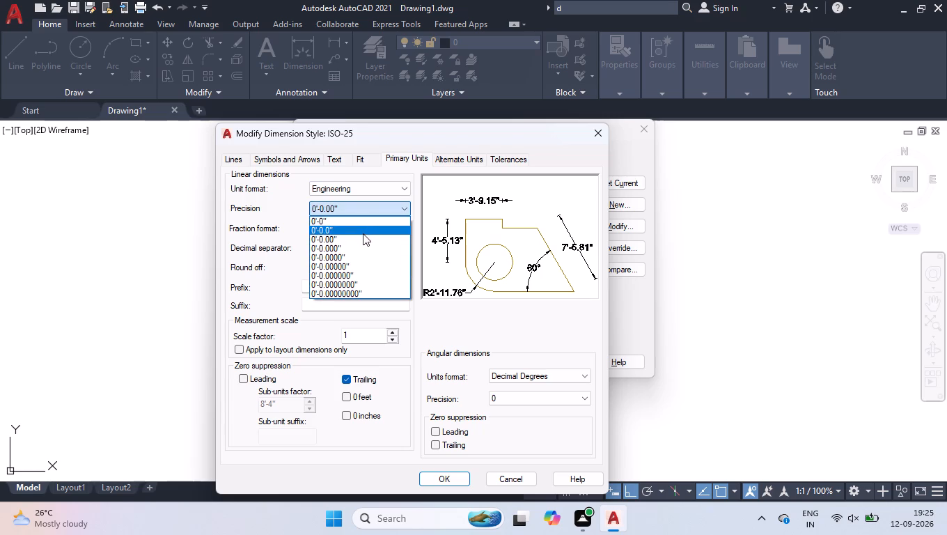
left_click(363, 235)
left_click(442, 472)
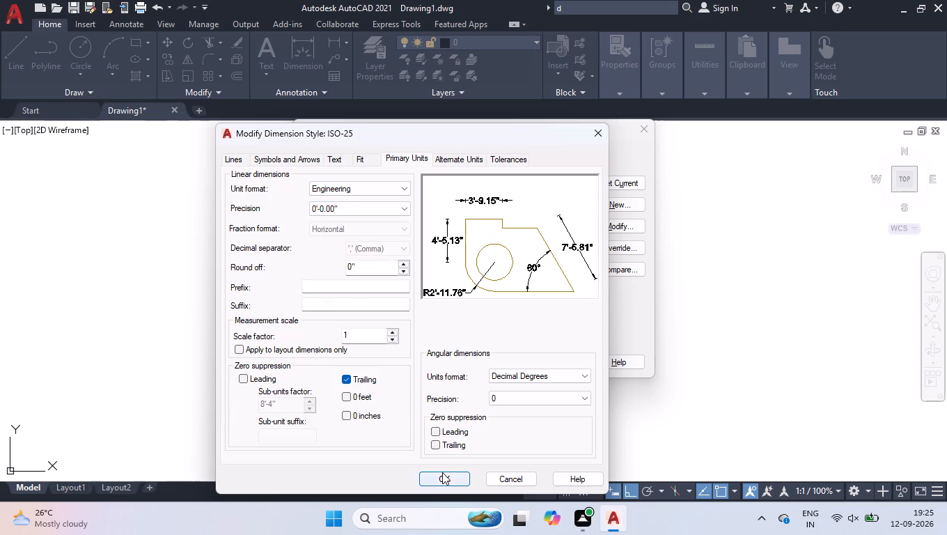
left_click(564, 368)
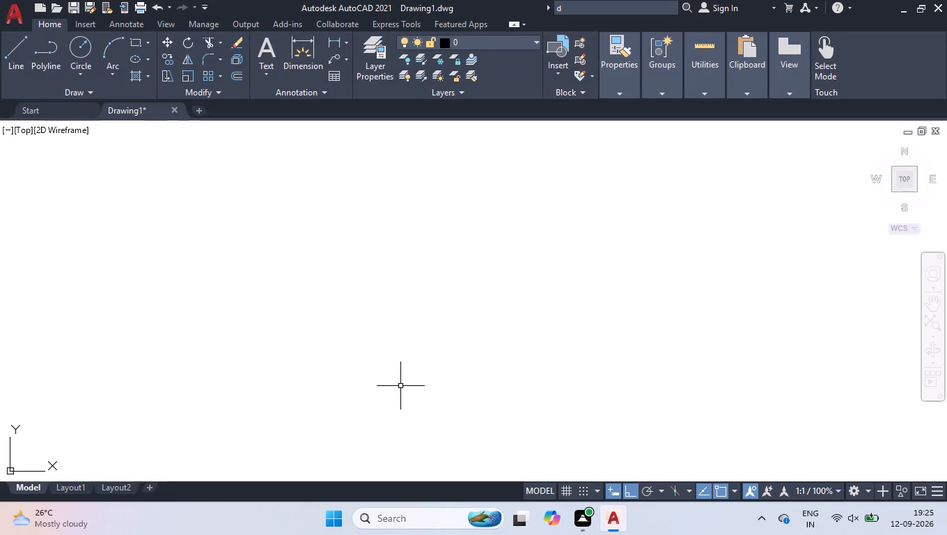
Draw a closed rectangle from lines, 30' wide and 34' high, in the empty drawing area.
key("l")
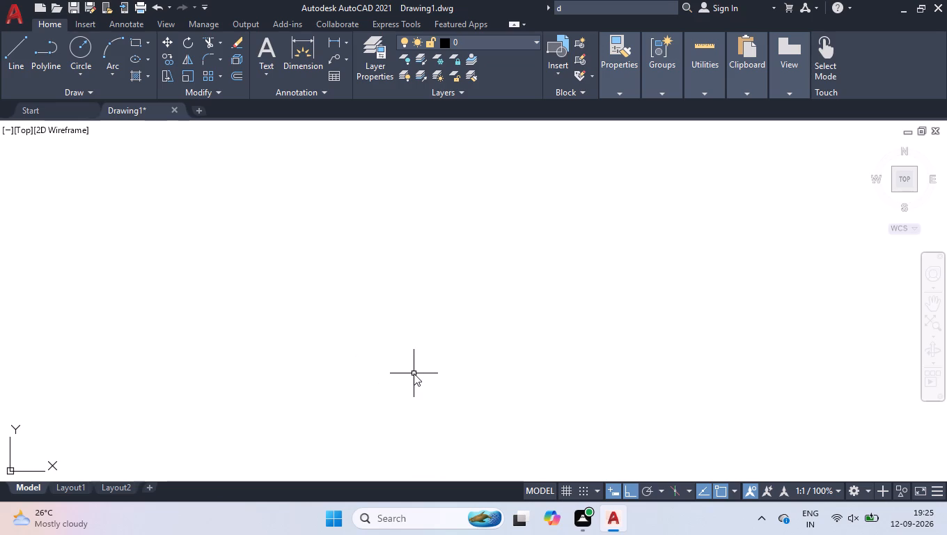
key("Return")
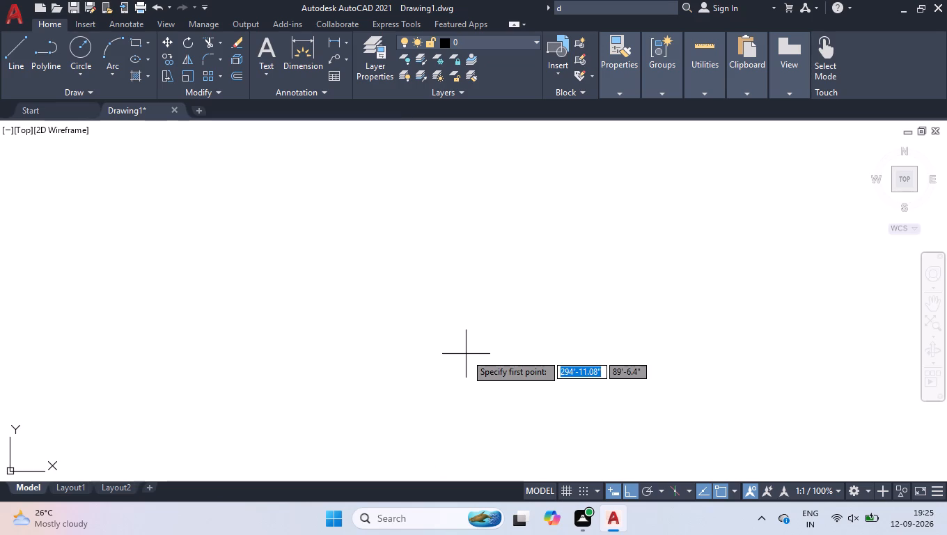
left_click(285, 417)
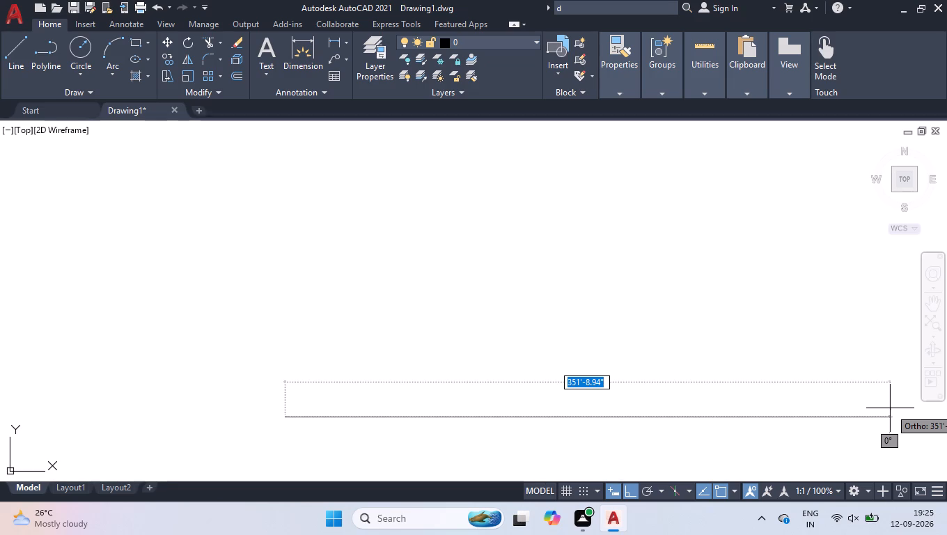
key("3")
type("0'")
key("Return")
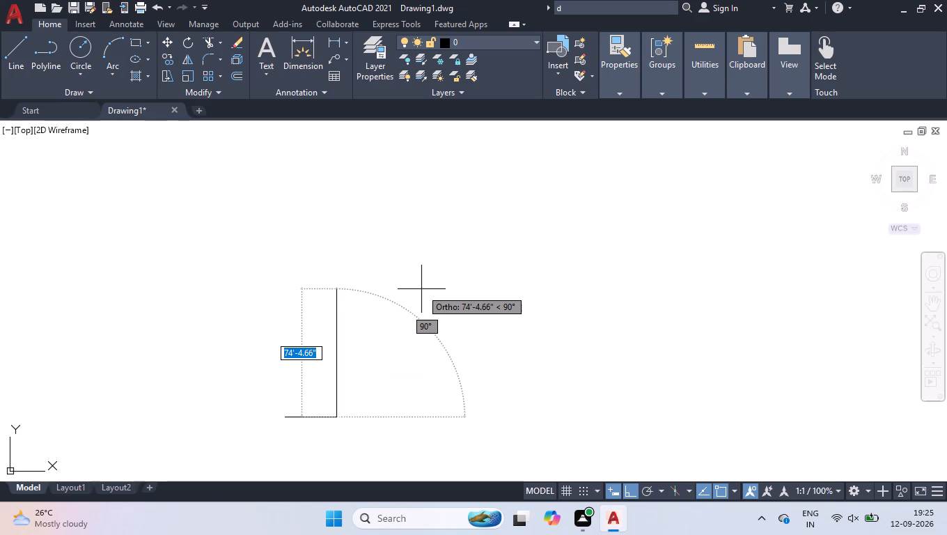
type("34'")
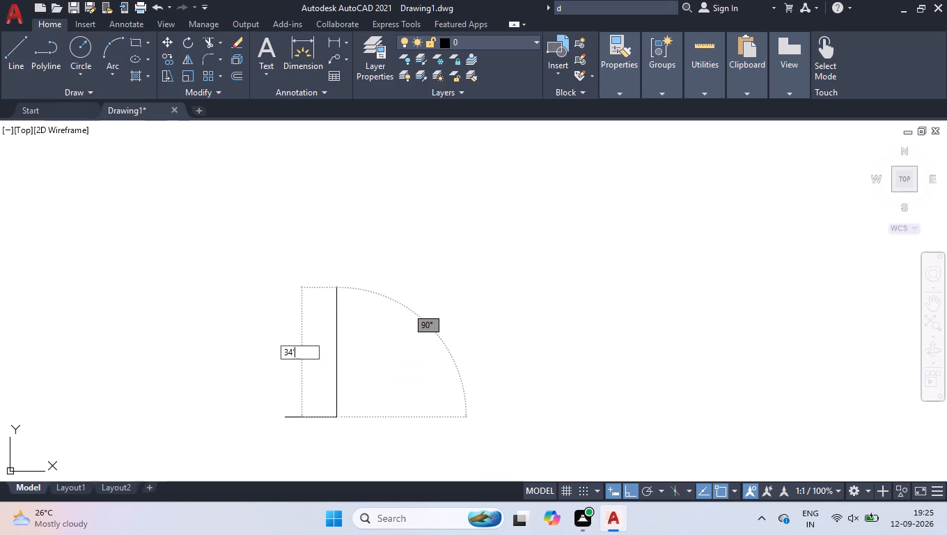
key("Return")
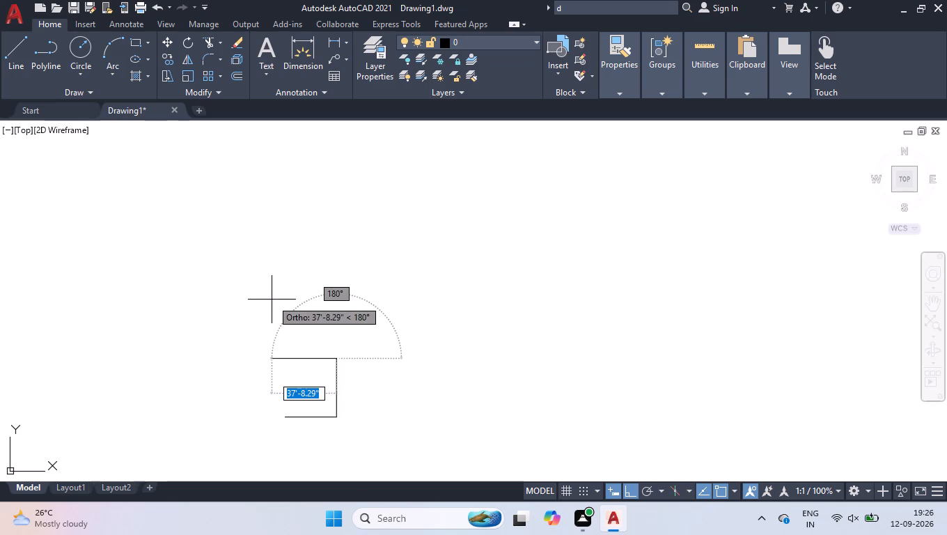
type("30'")
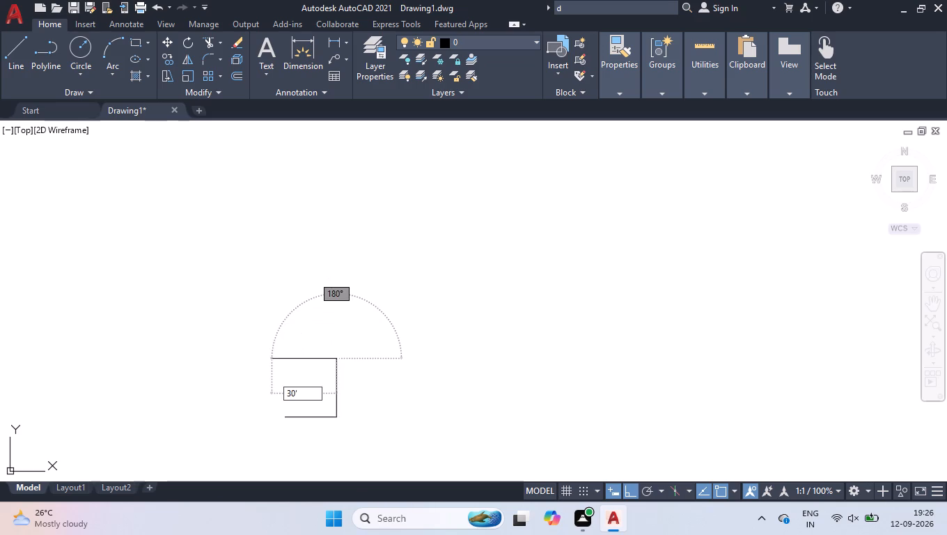
key("Return")
key("c")
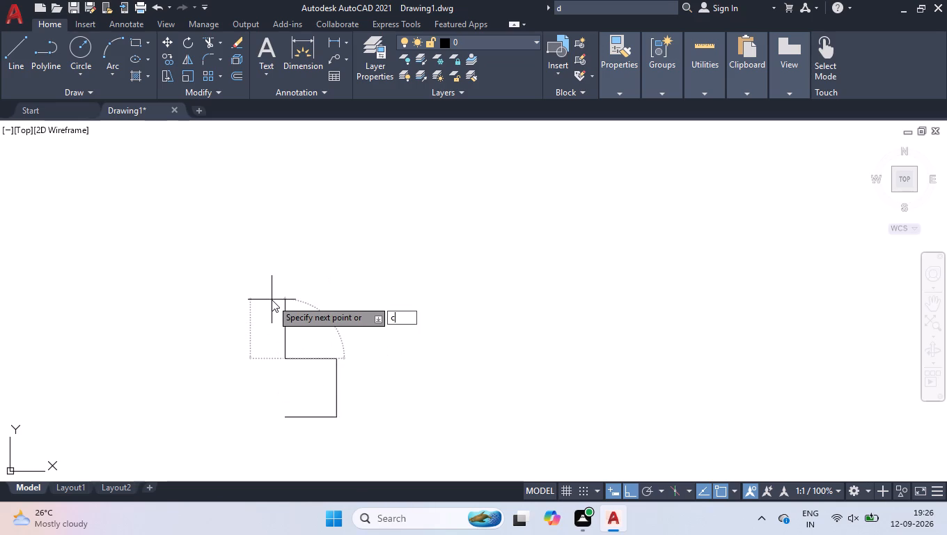
key("Return")
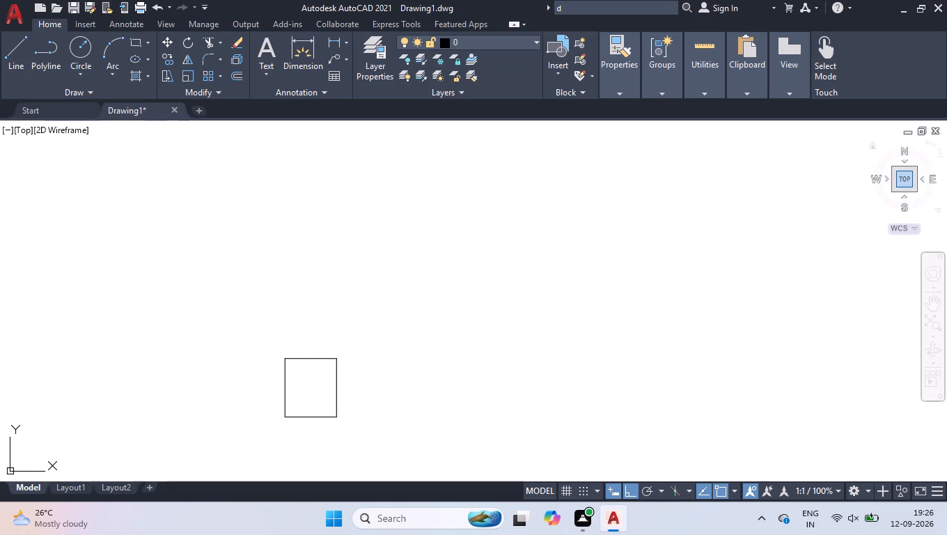
Join the rectangle's four lines into a single polyline.
left_click(907, 176)
left_click(619, 144)
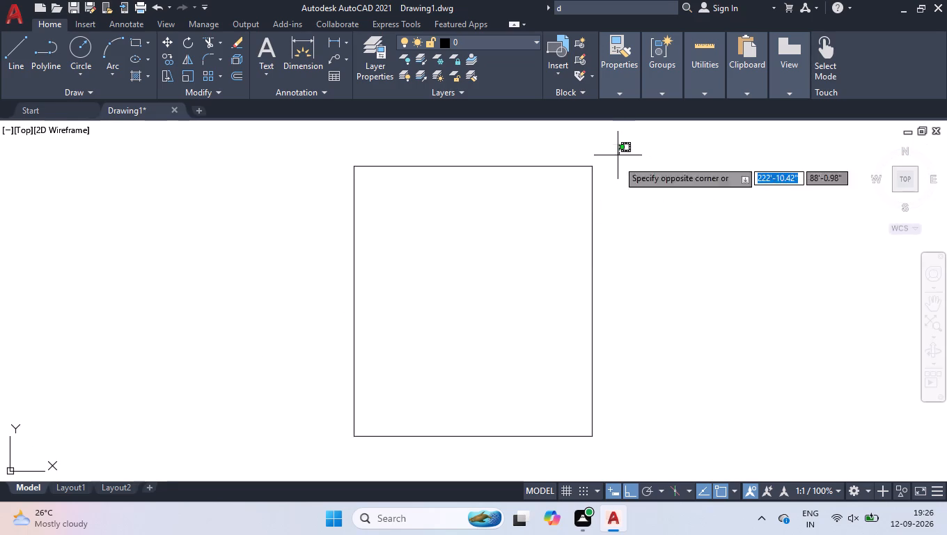
left_click(313, 451)
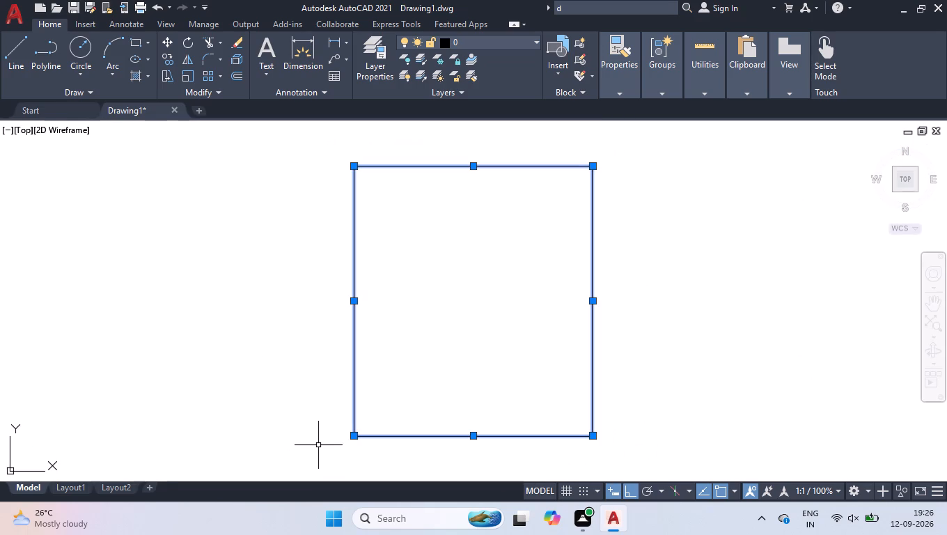
key("j")
key("Return")
Offset the joined rectangle 9" inward to form the outer wall thickness.
type("off")
key("Return")
key("9")
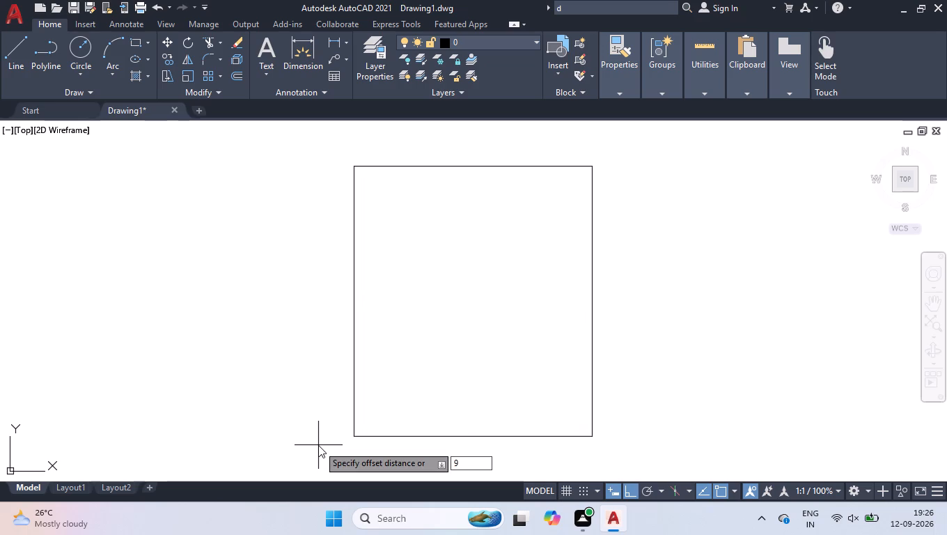
key("Return")
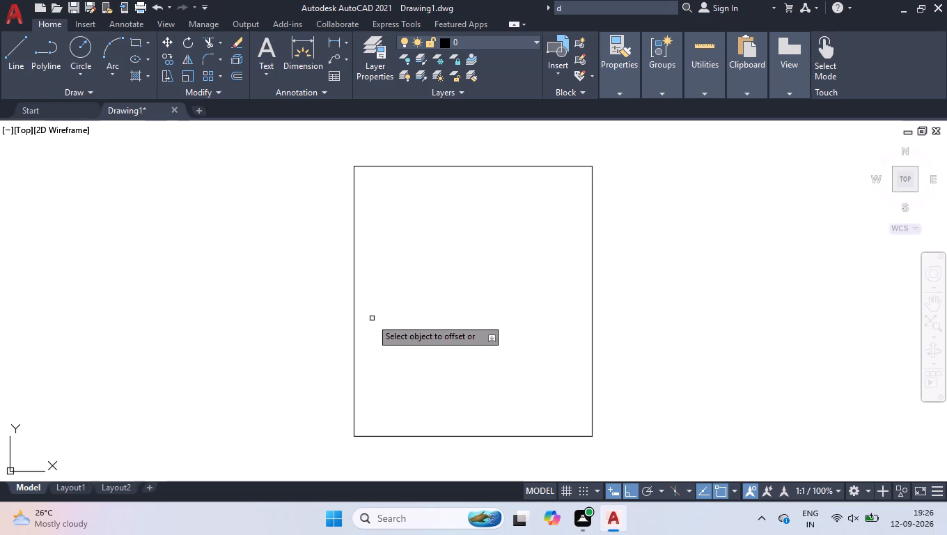
left_click(354, 319)
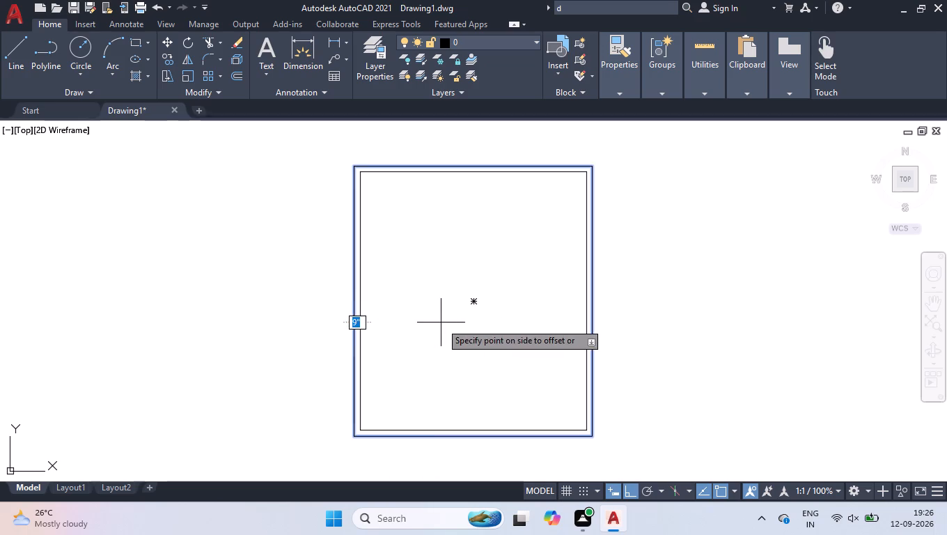
left_click(441, 323)
key("Return")
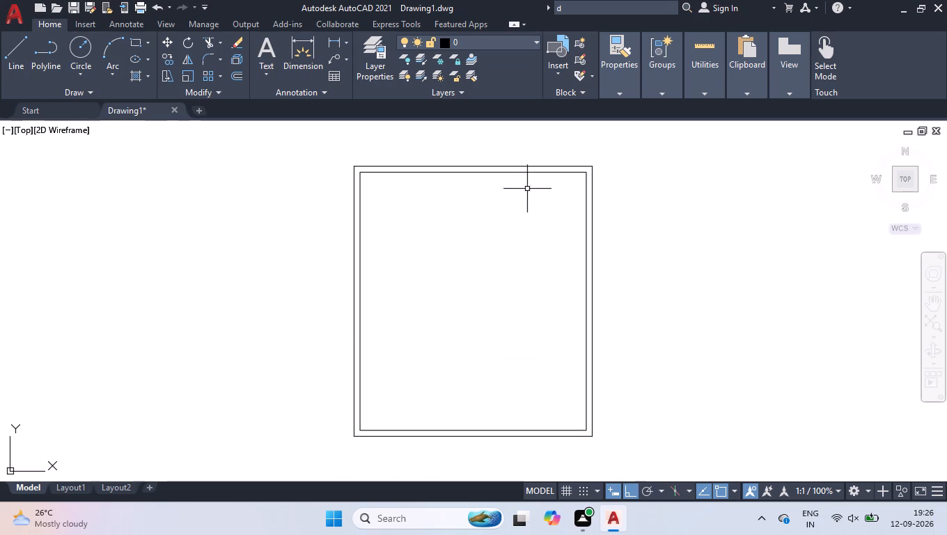
Explode both the outer and inner rectangles into separate lines.
left_click(629, 130)
left_click(517, 245)
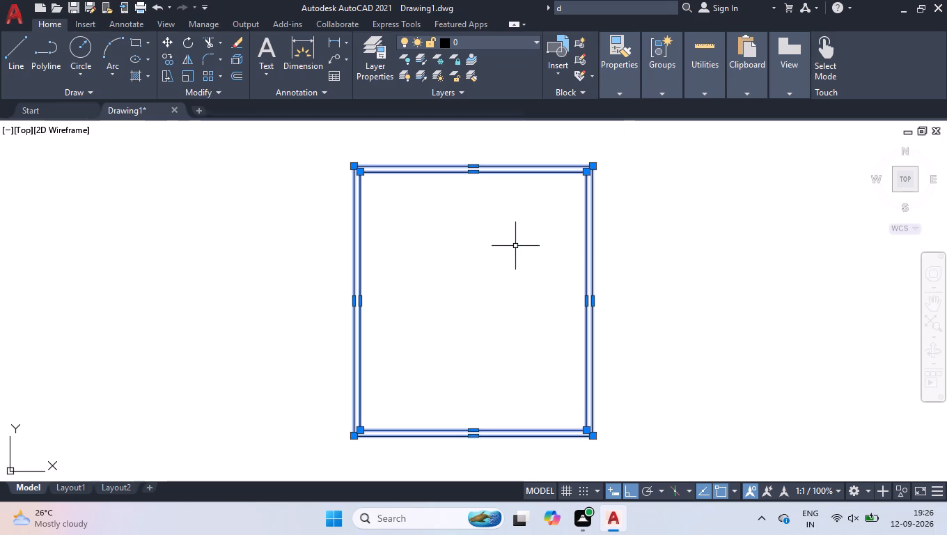
type("ex")
type("plo")
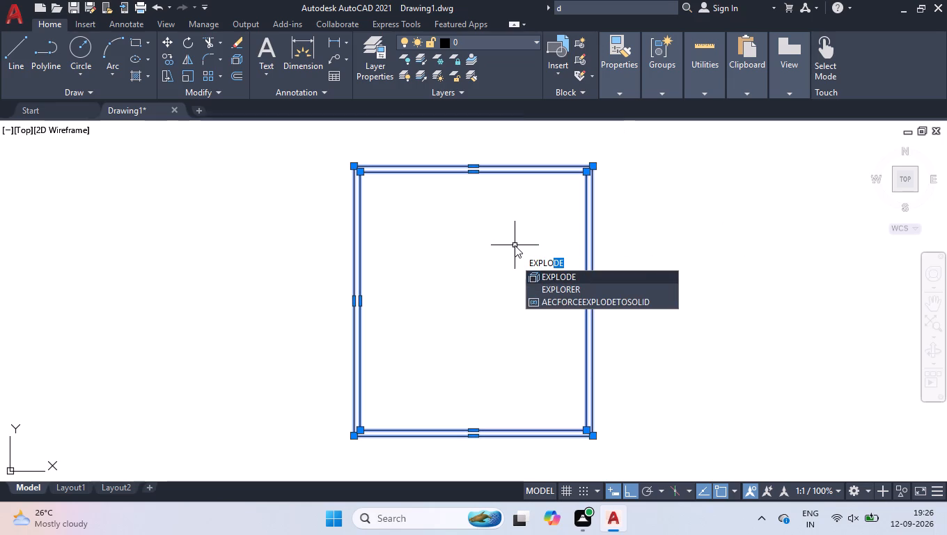
key("Return")
Offset the inner rectangle's top line 11' downward to make the first horizontal partition line.
type("off")
key("Return")
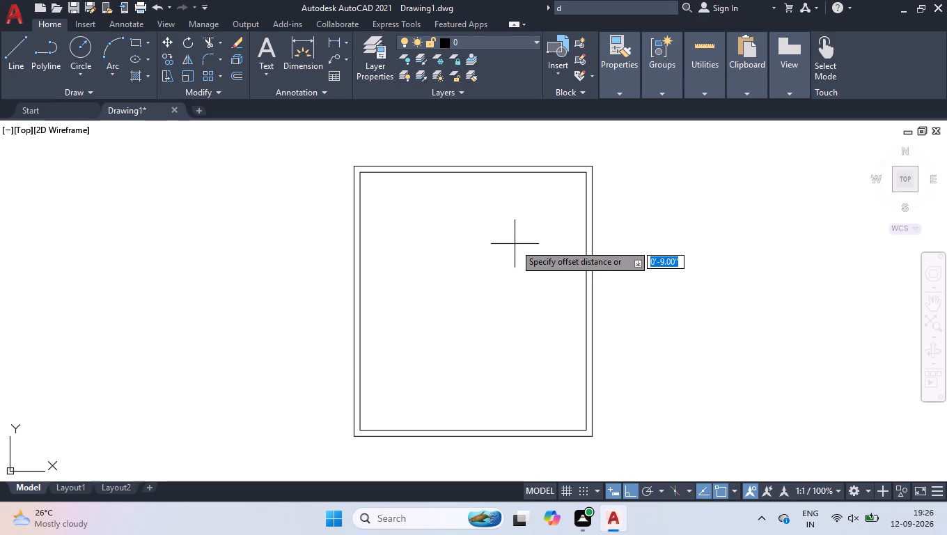
type("11'")
key("Return")
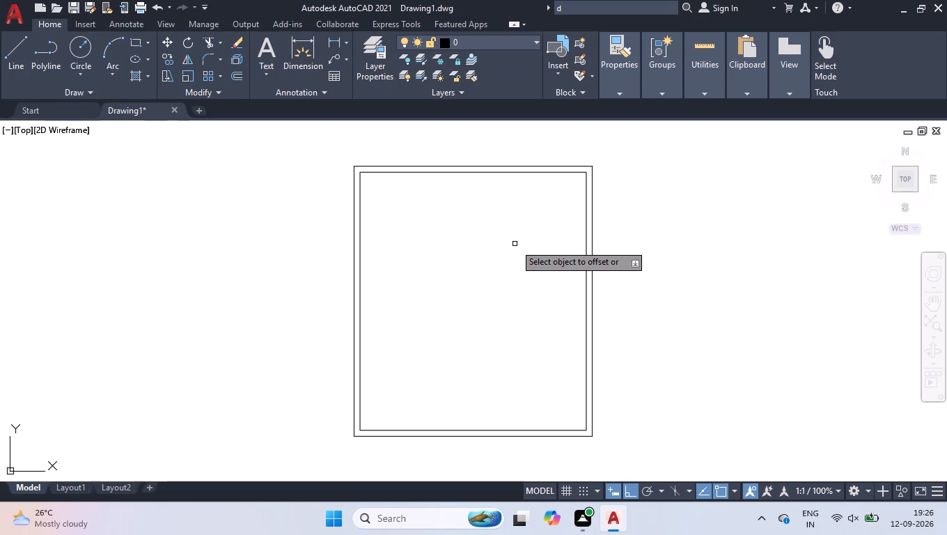
left_click(513, 171)
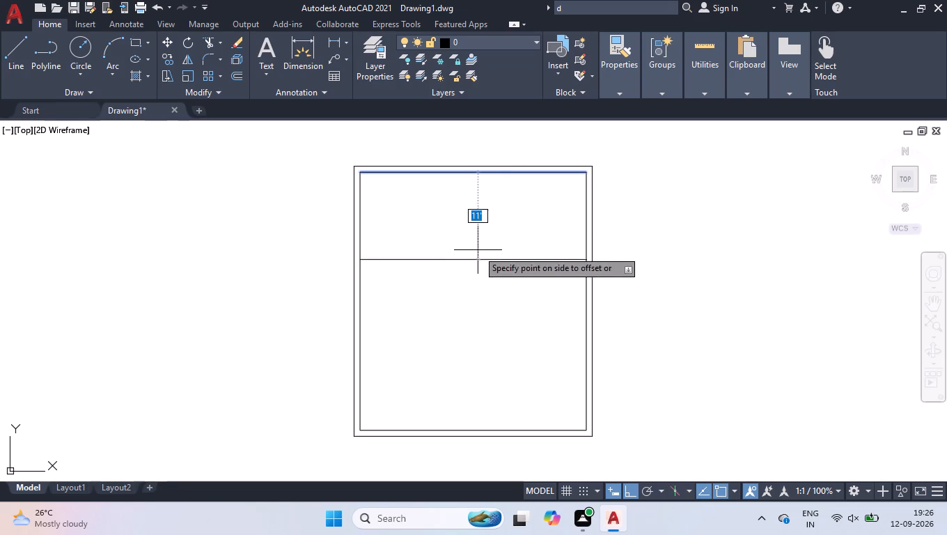
left_click(478, 250)
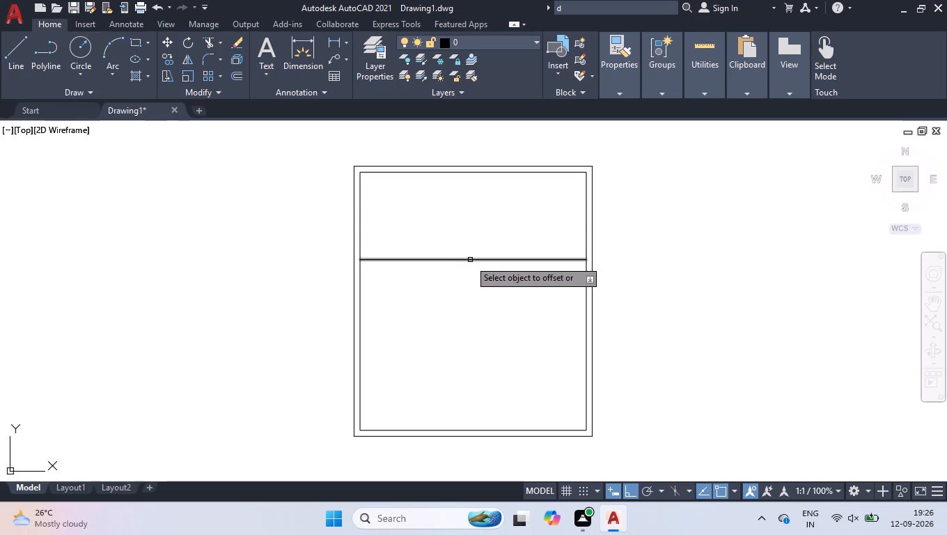
Offset the first partition line 10'7" downward to make a second horizontal partition line.
left_click(468, 258)
key("1")
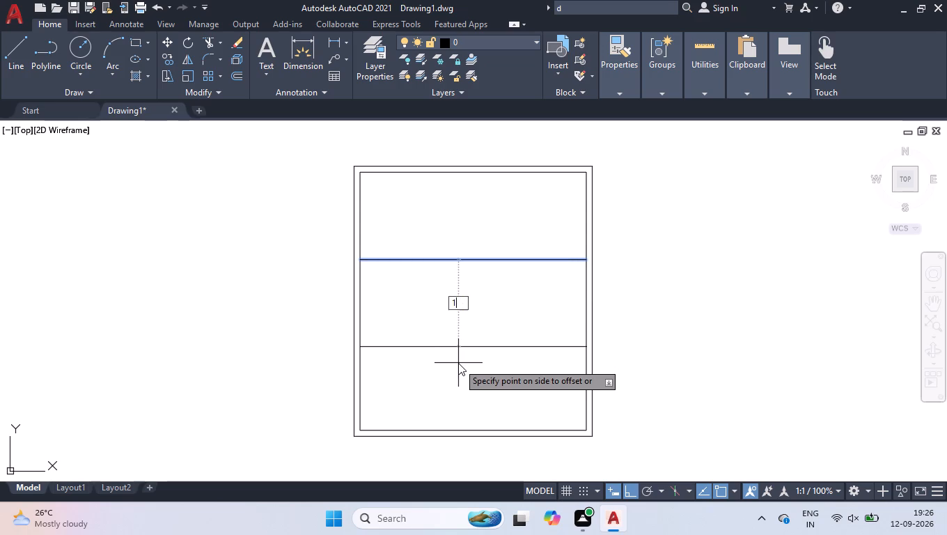
type("0'")
key("F8")
key("7")
key("Return")
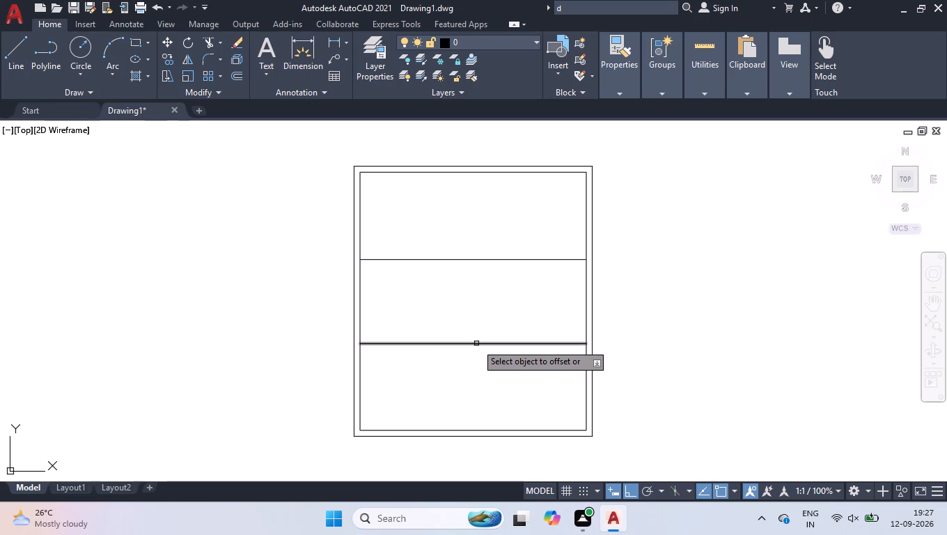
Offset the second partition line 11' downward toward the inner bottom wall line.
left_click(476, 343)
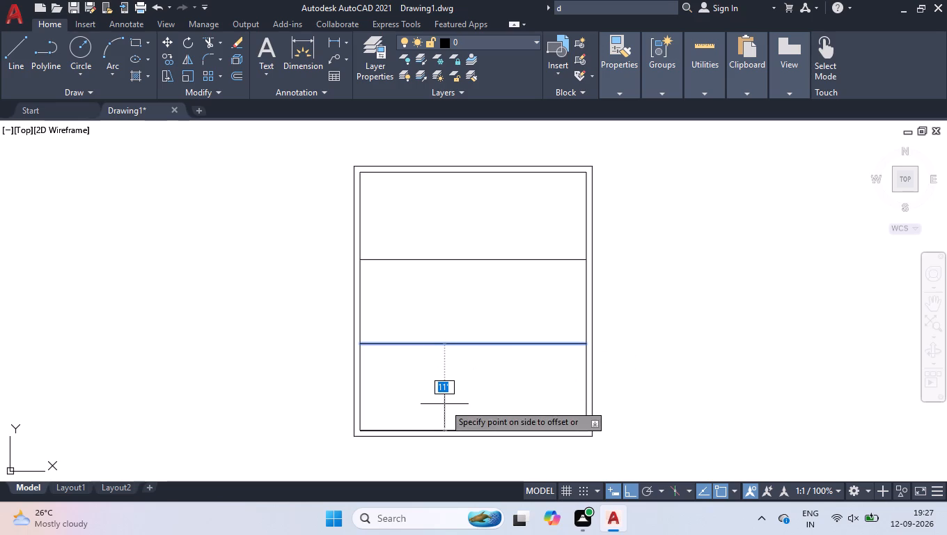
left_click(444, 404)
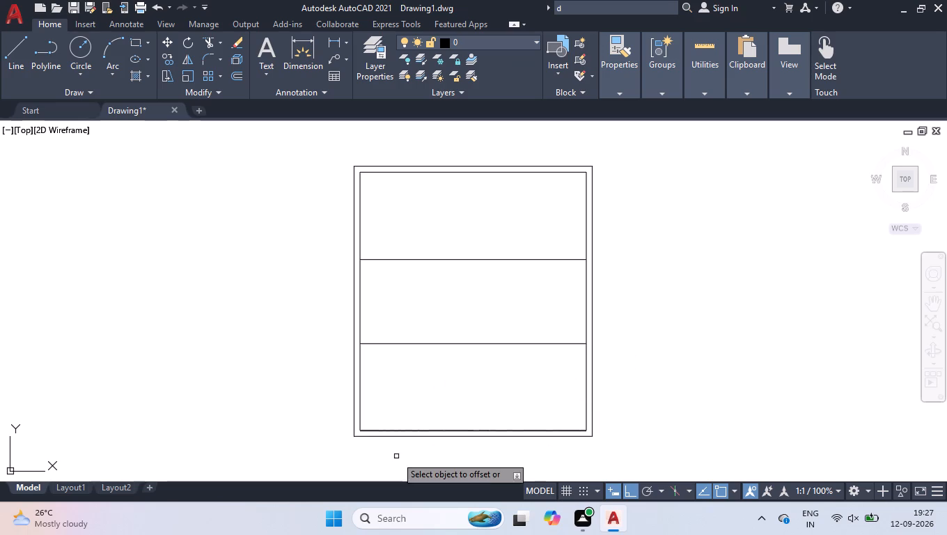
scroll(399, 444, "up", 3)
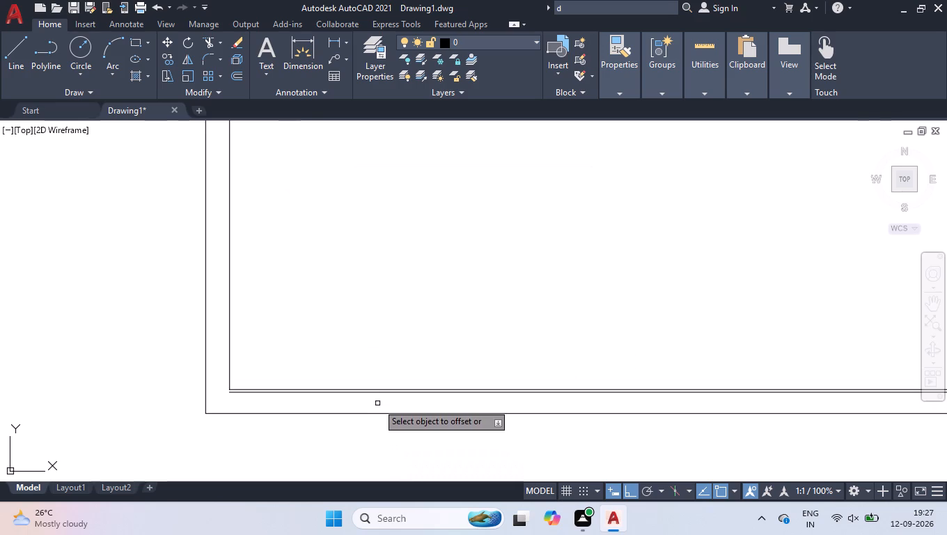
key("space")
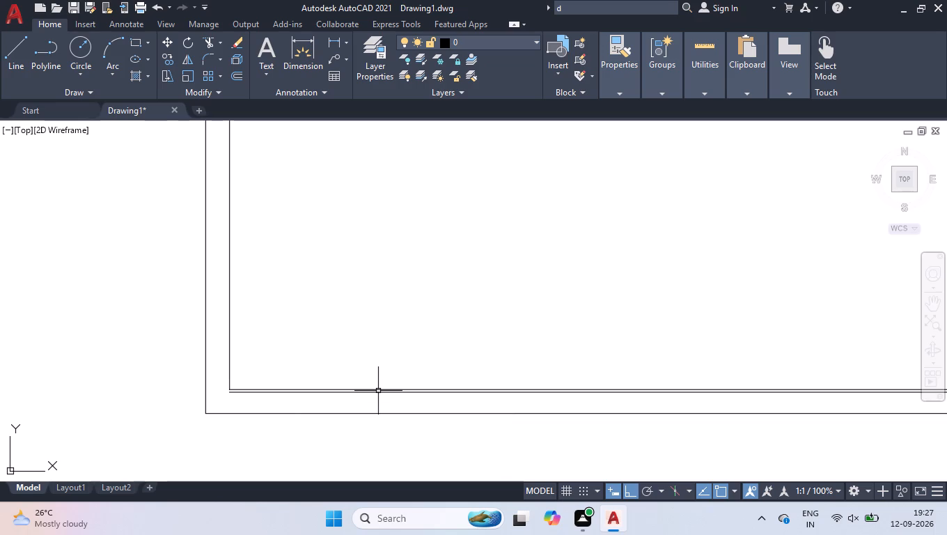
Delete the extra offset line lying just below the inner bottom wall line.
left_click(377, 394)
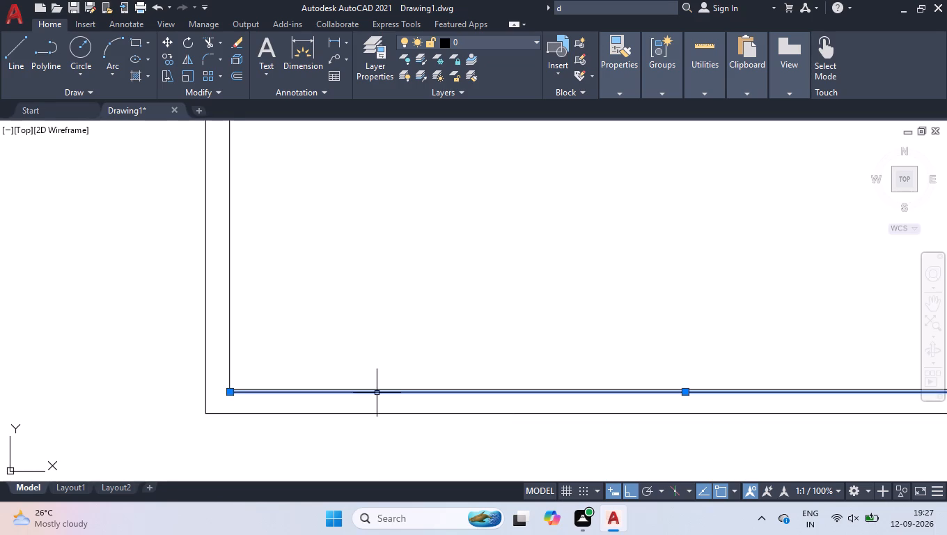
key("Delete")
Measure the height of the bottom room, between the second partition line and the inner bottom wall line.
scroll(367, 405, "down", 3)
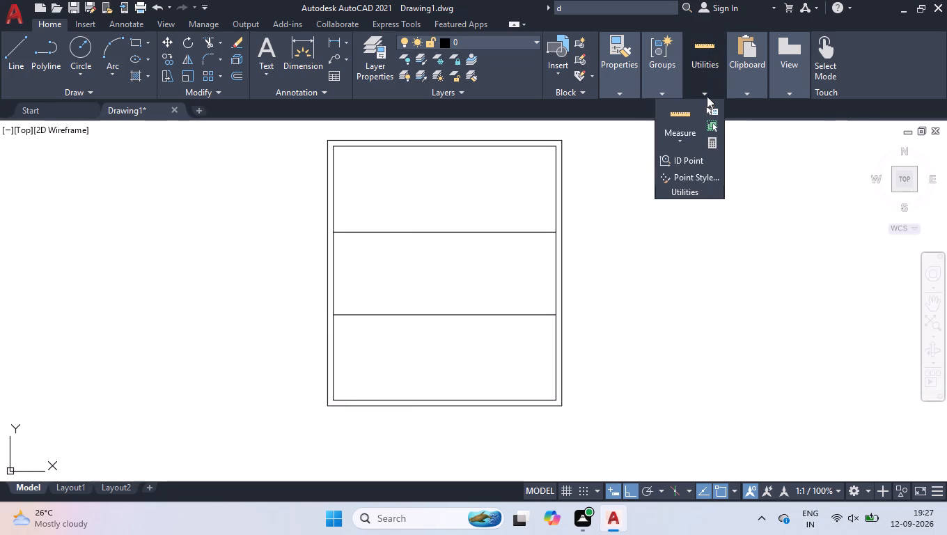
left_click(688, 105)
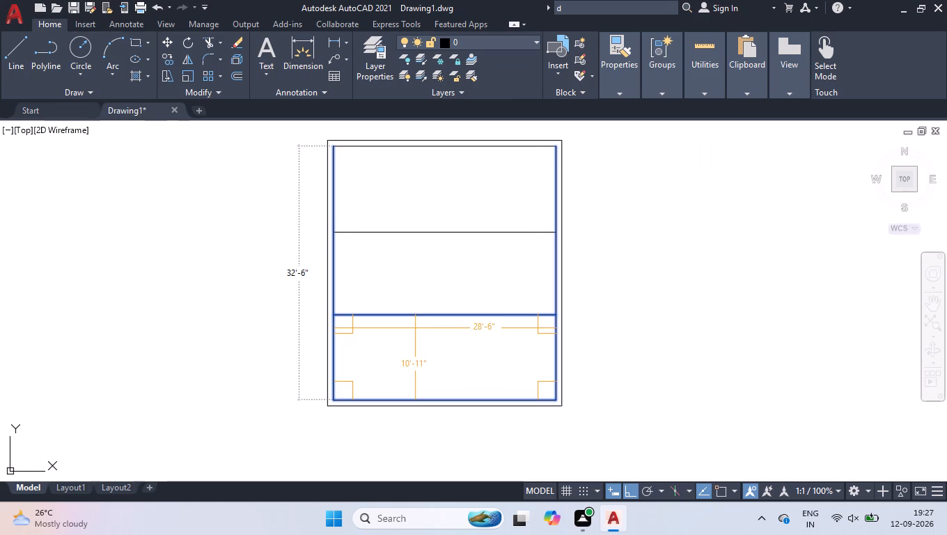
key("Return")
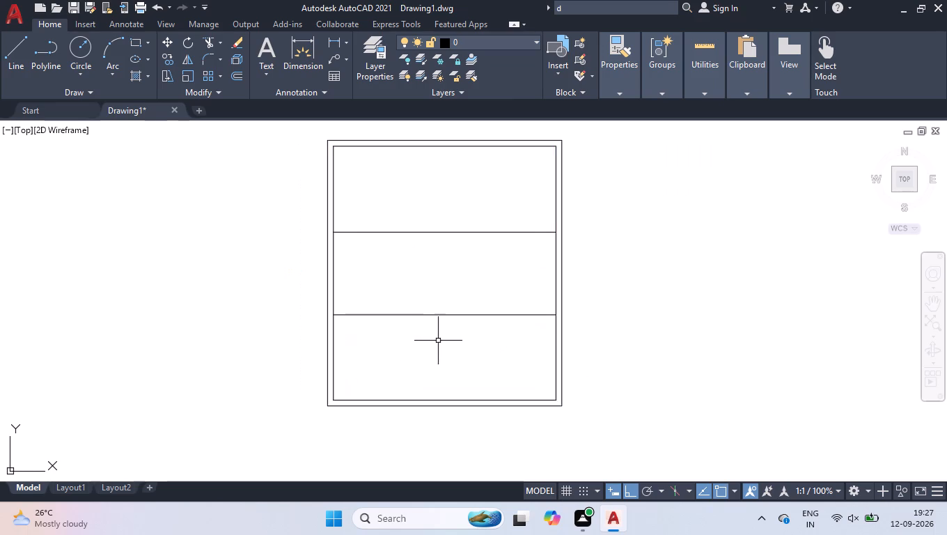
Move the second partition line up by 1" using its midpoint grip.
left_click(437, 330)
left_click(418, 297)
scroll(446, 242, "up", 1)
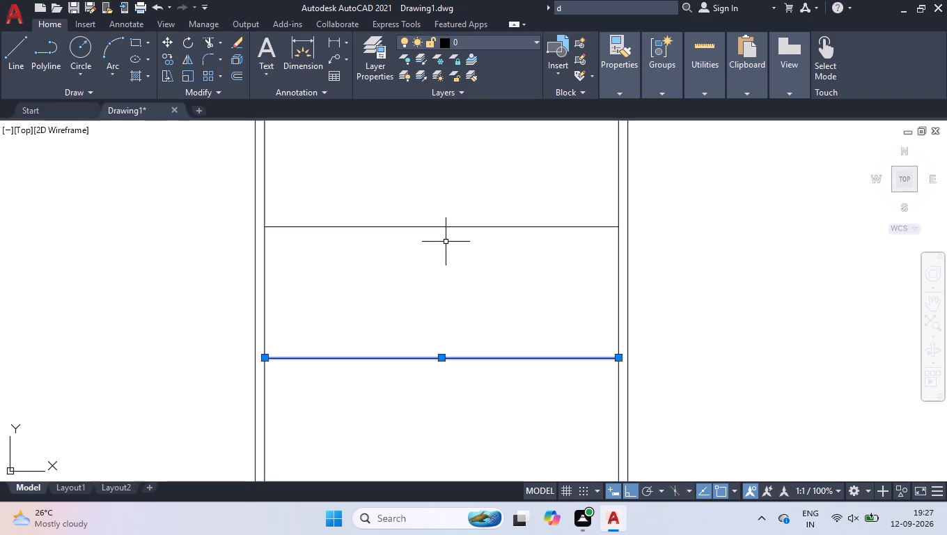
left_click(444, 358)
key("1")
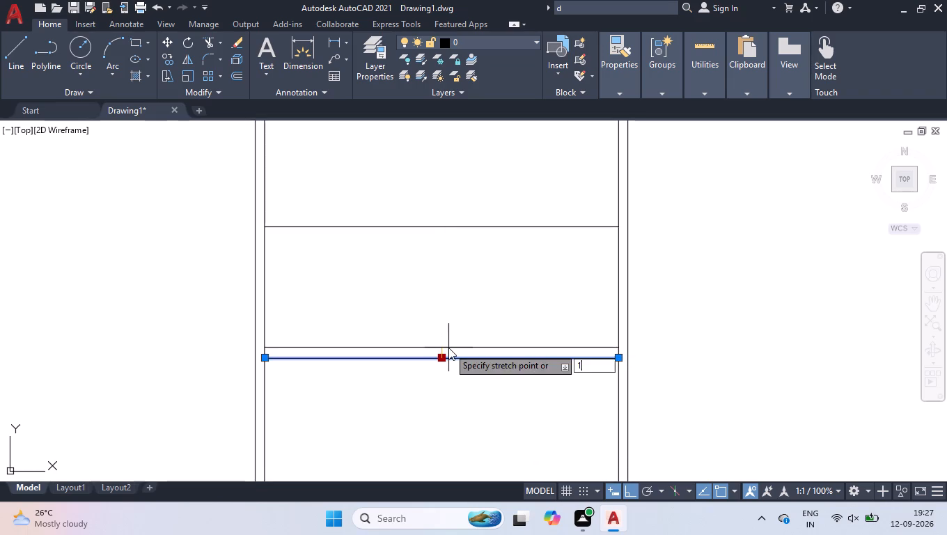
key("Return")
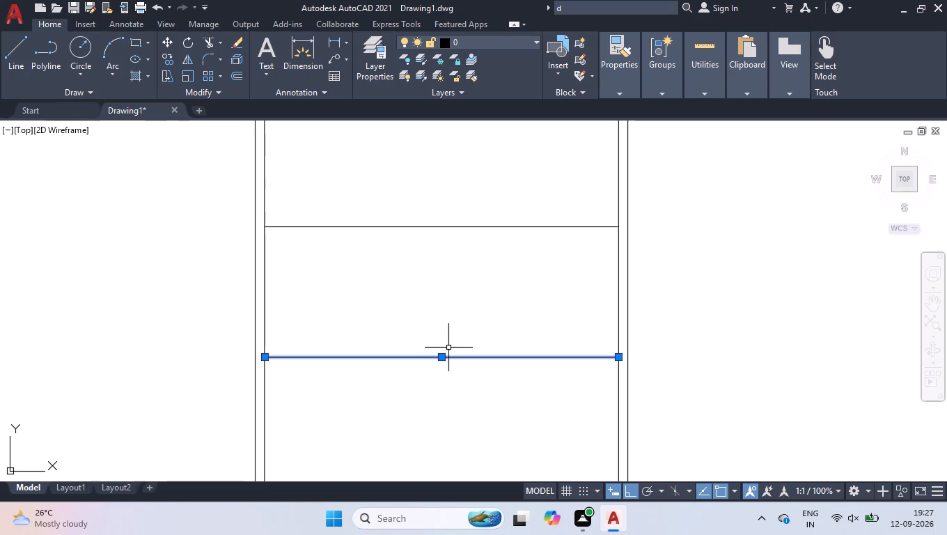
Deselect the second partition line and move both bottom wall lines down by 9".
scroll(431, 289, "down", 1)
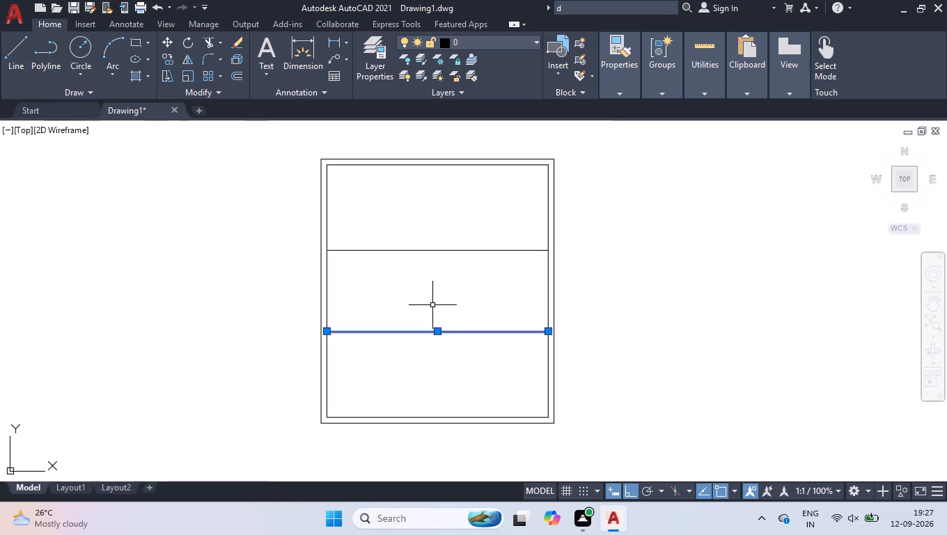
scroll(437, 316, "down", 1)
scroll(437, 316, "up", 1)
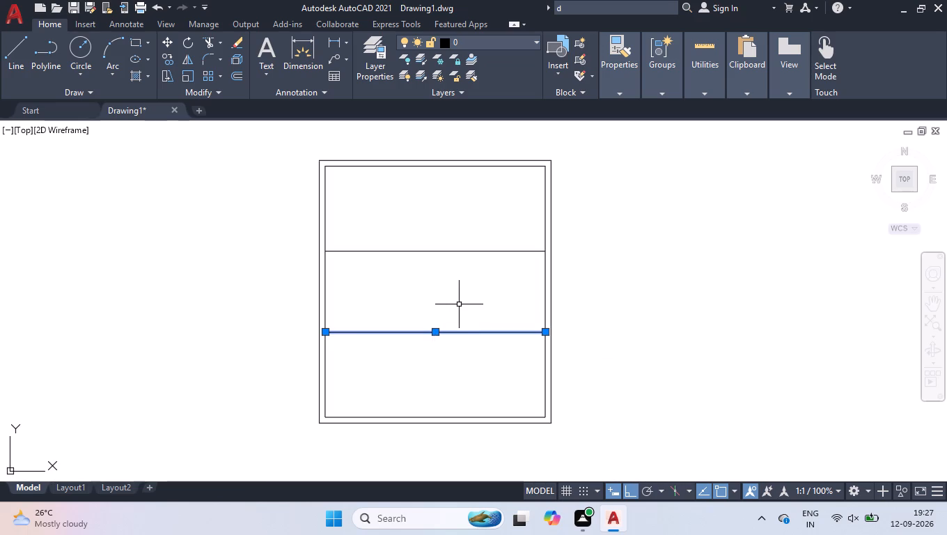
right_click(541, 351)
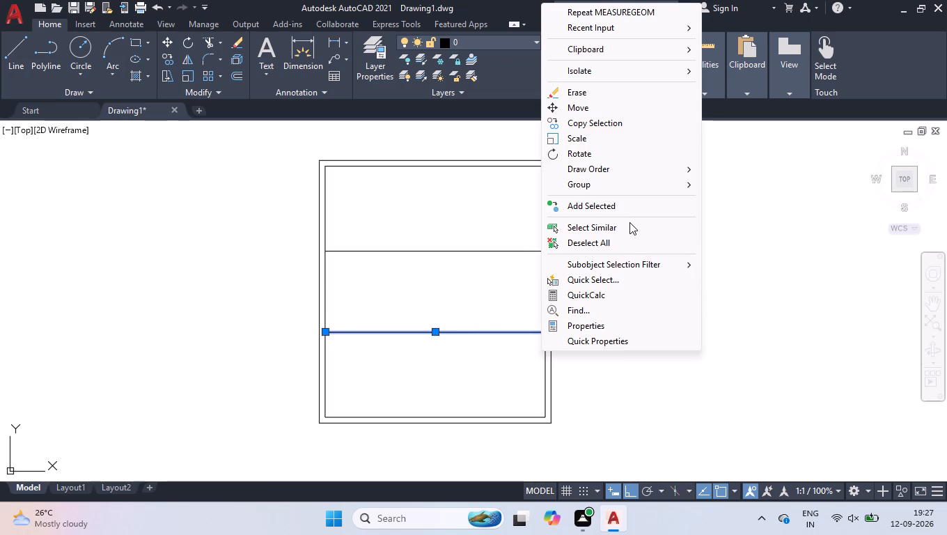
left_click(621, 247)
left_click(517, 438)
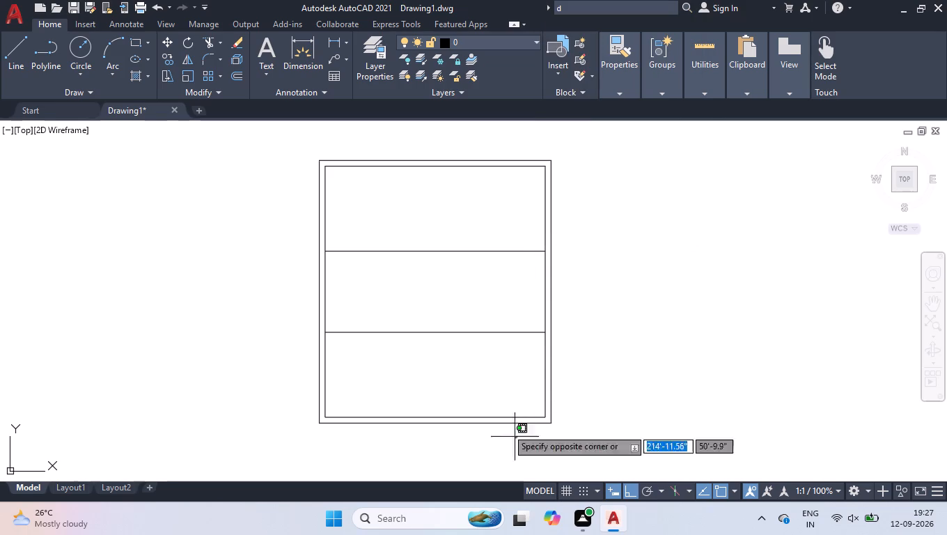
left_click(416, 355)
scroll(421, 344, "down", 2)
scroll(421, 385, "up", 2)
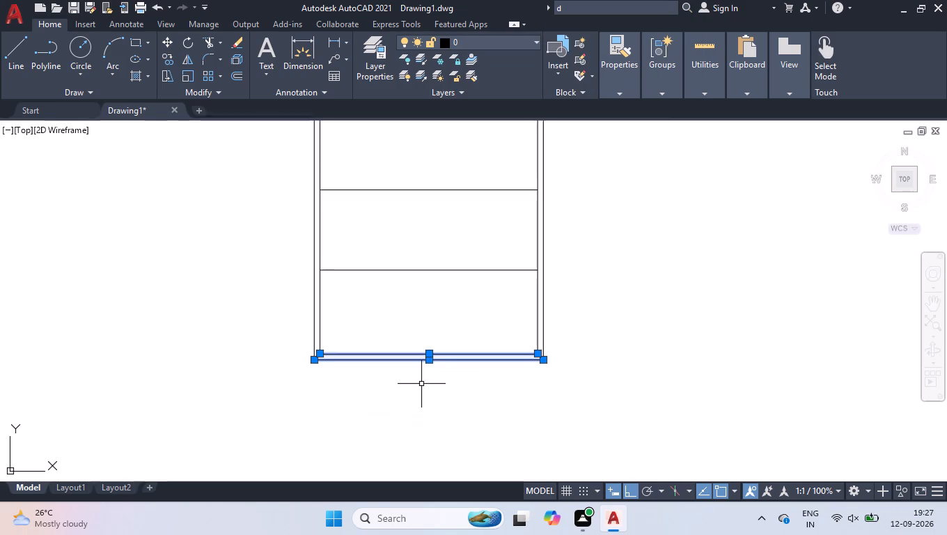
scroll(422, 382, "up", 1)
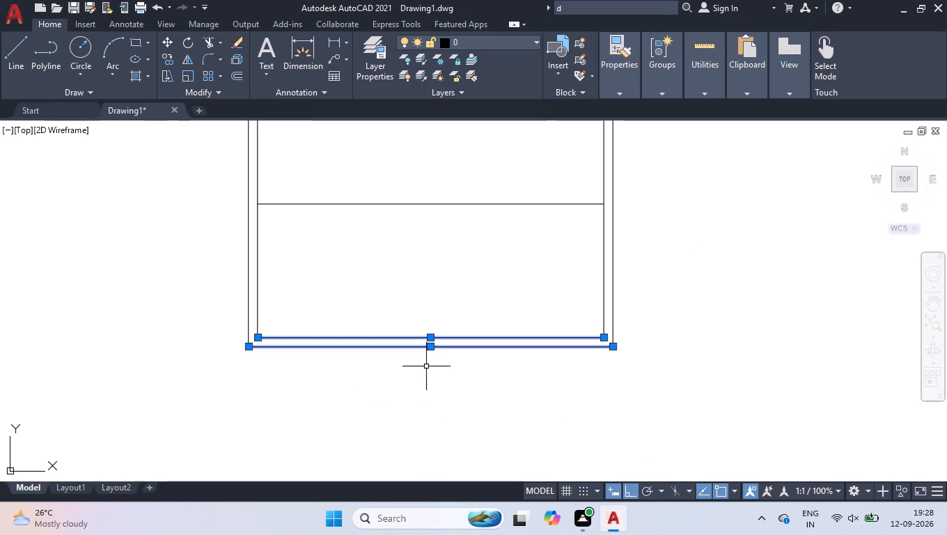
key("m")
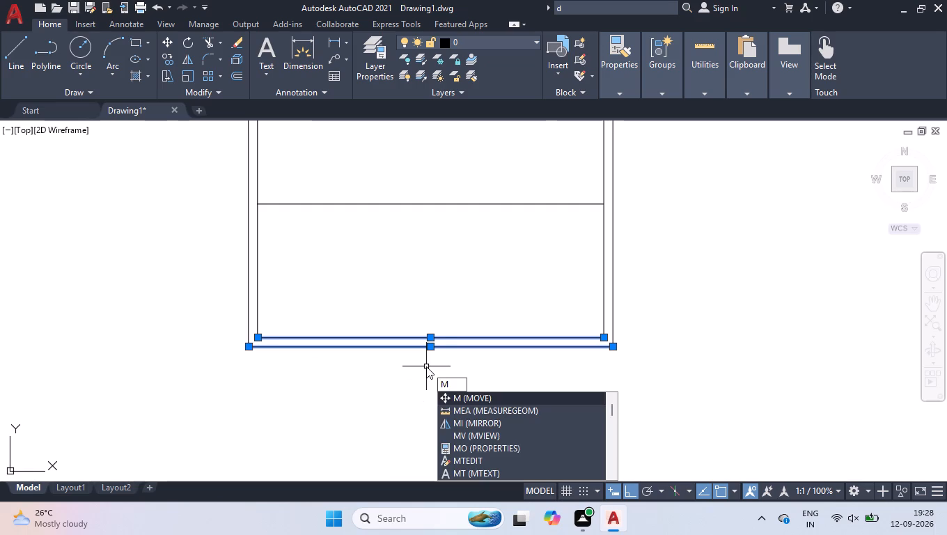
key("Return")
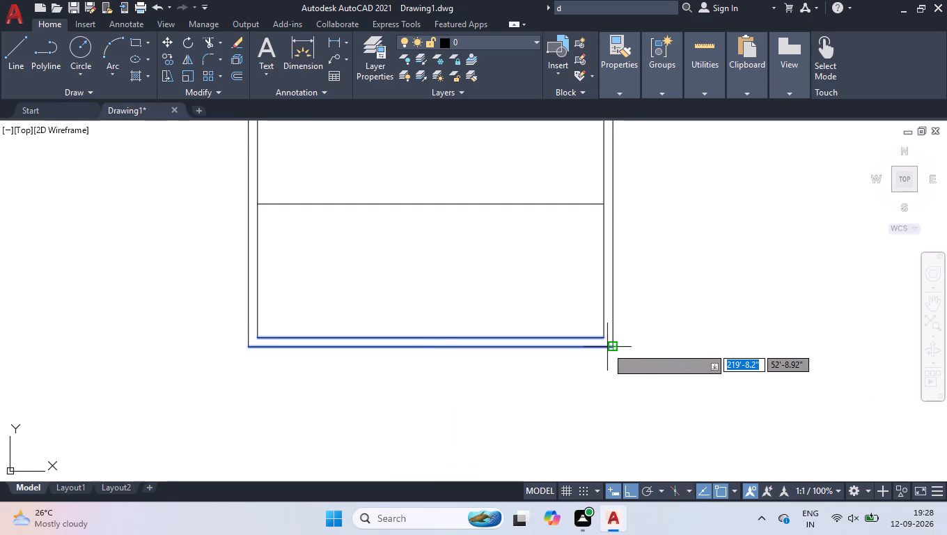
left_click(611, 346)
key("9")
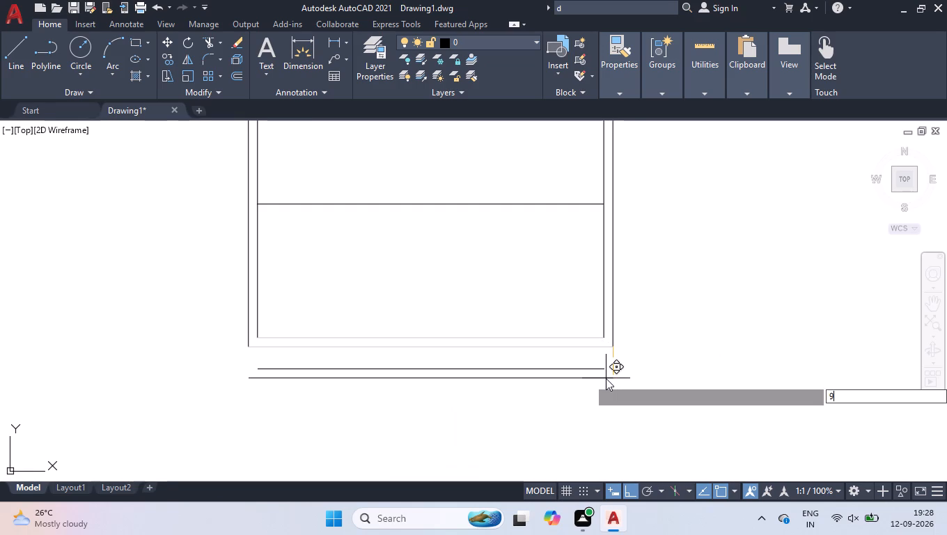
key("Return")
Extend the four vertical wall lines down to the moved bottom wall lines.
type("ex")
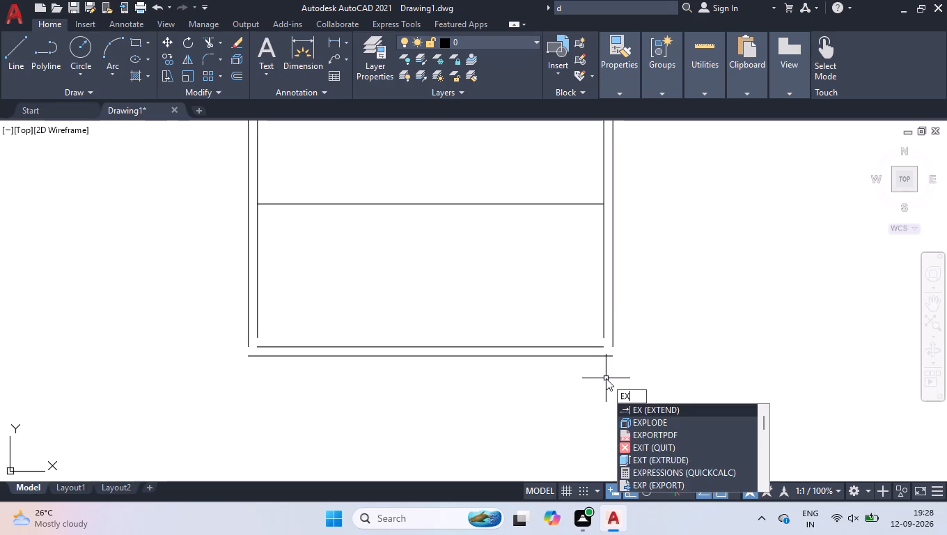
key("Return")
left_click(647, 295)
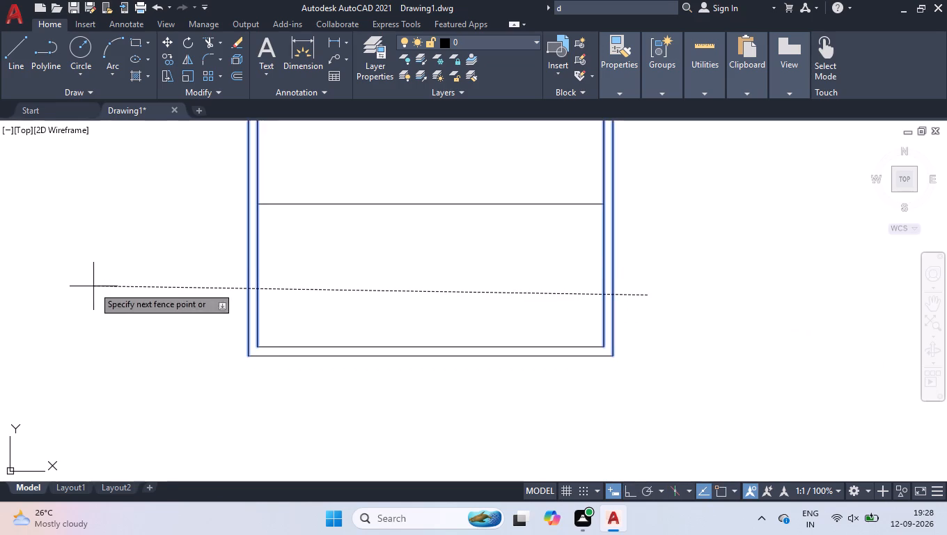
left_click(93, 286)
key("Return")
Delete the second partition line, the lower of the two horizontal partition lines.
scroll(244, 348, "down", 3)
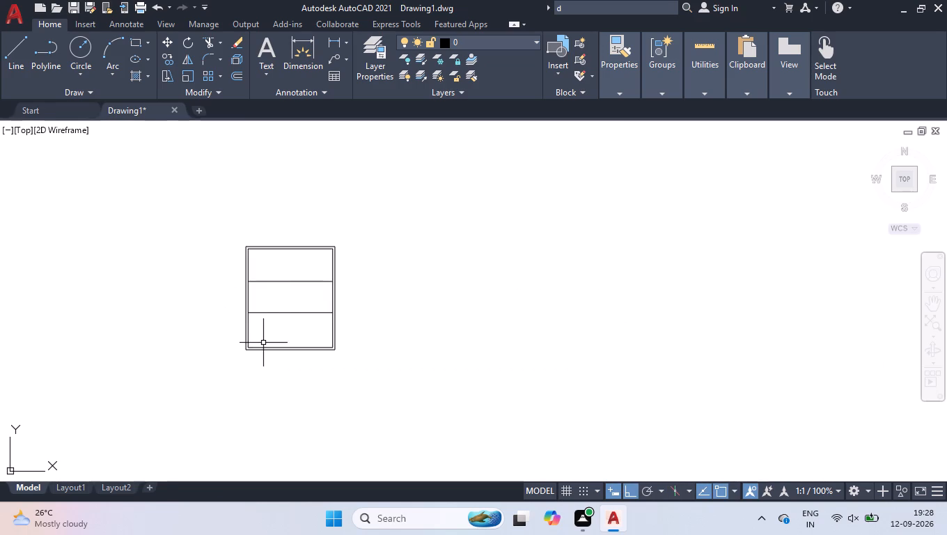
scroll(267, 338, "up", 1)
left_click(281, 304)
left_click(265, 282)
key("Delete")
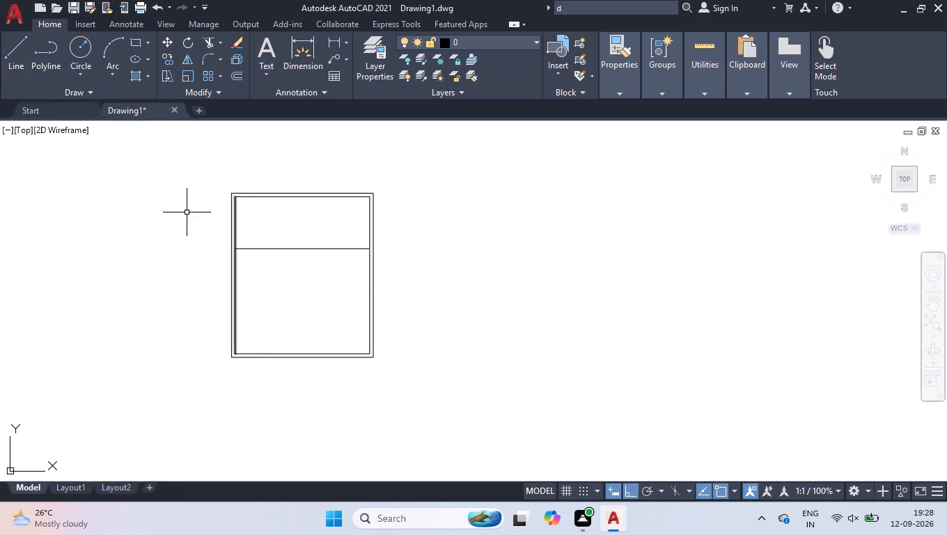
Offset the remaining horizontal partition line 4.5" downward to form the first partition wall.
scroll(227, 261, "up", 2)
key("o")
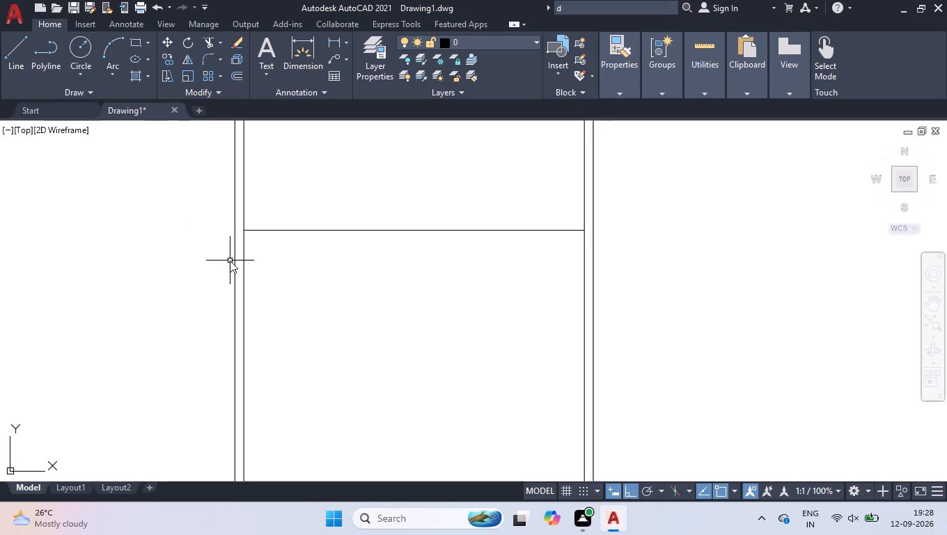
key("f")
key("f")
key("Return")
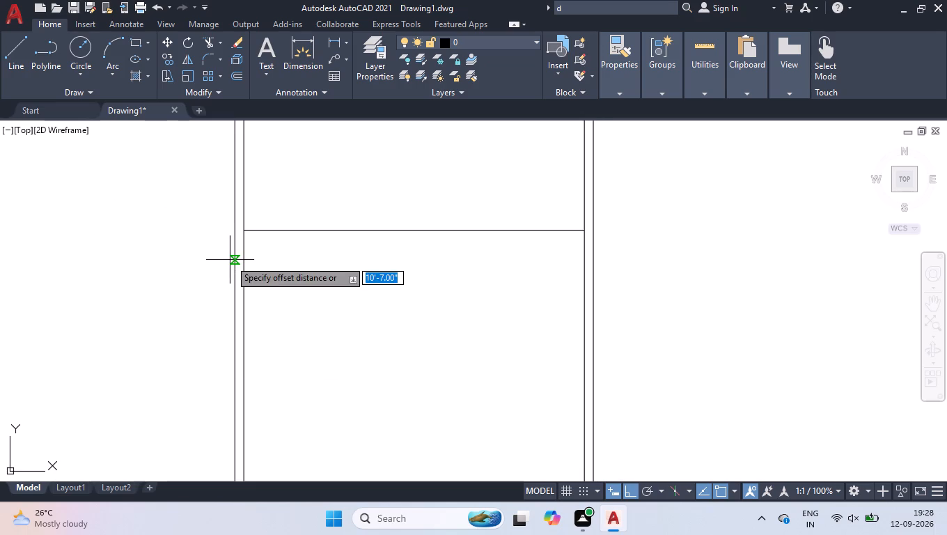
type("4.5")
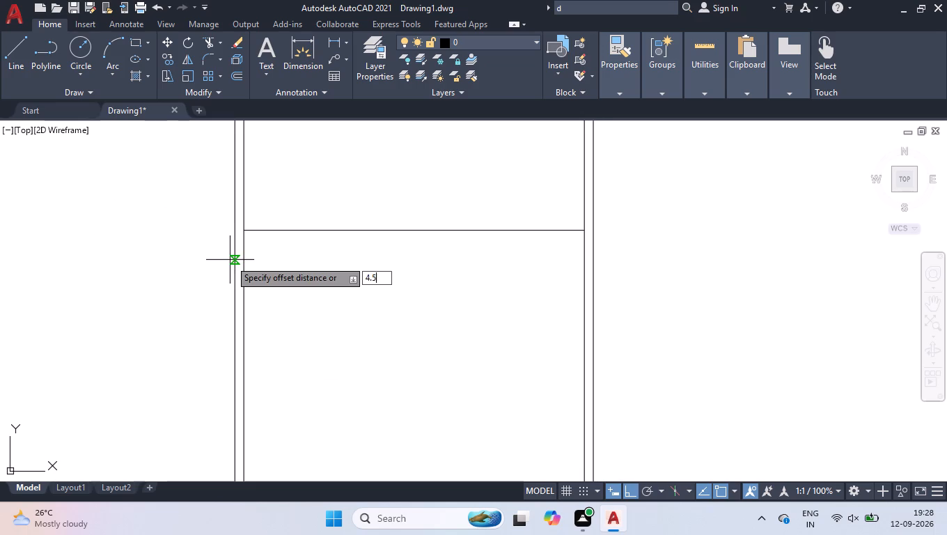
key("Return")
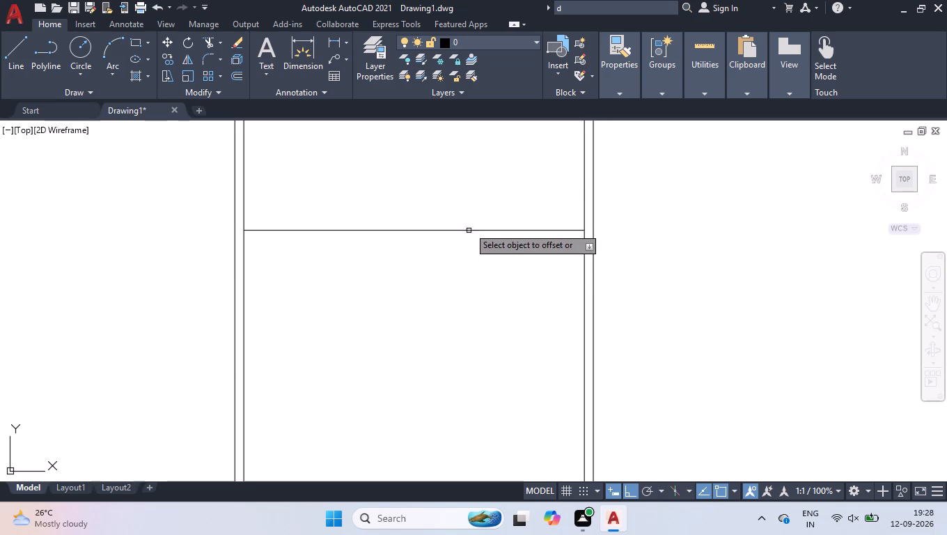
left_click(469, 229)
left_click(453, 266)
Offset the lower line of the first partition wall 10'6" downward.
left_click(466, 234)
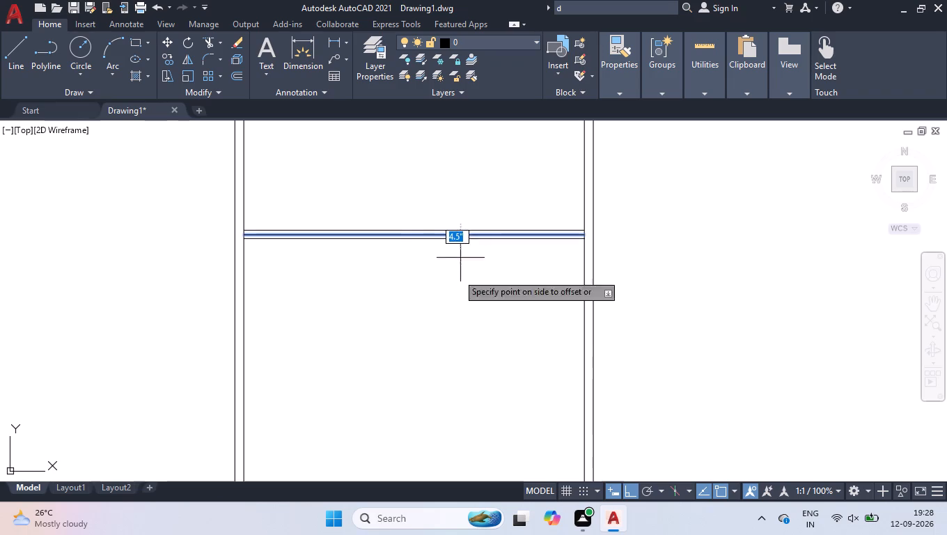
type("10'6")
key("Return")
Offset the new horizontal line 4.5" downward to form the second partition wall.
scroll(446, 369, "down", 2)
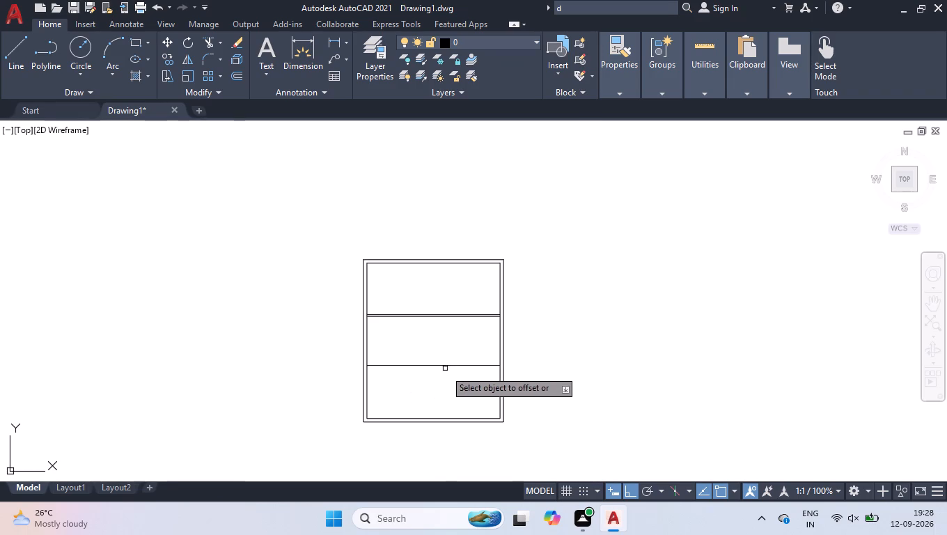
scroll(415, 426, "up", 3)
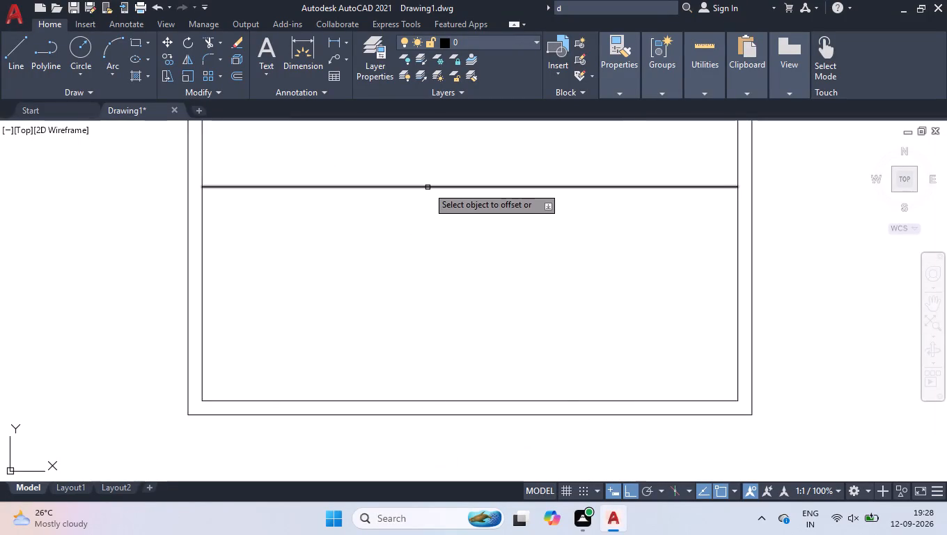
left_click(428, 187)
left_click(441, 217)
key("Return")
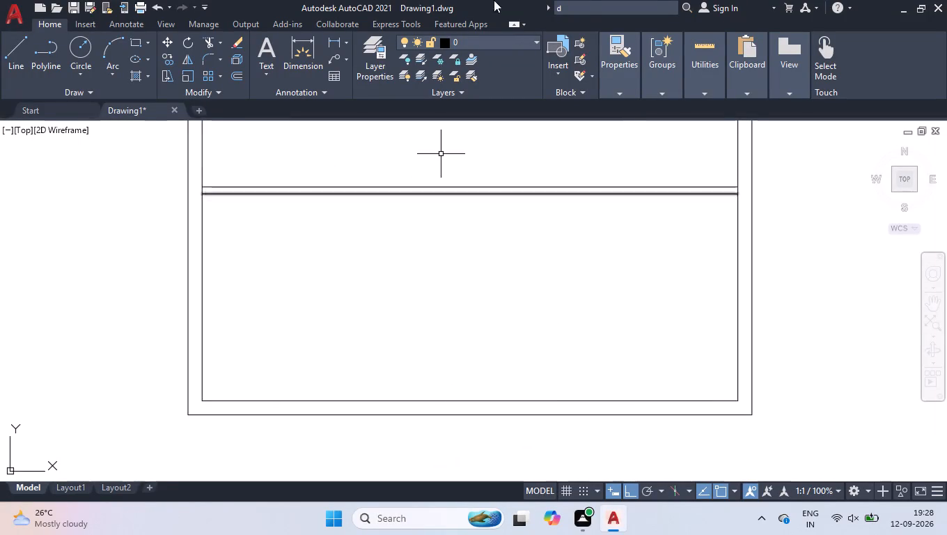
Measure the widths and heights of the bottom, middle and top rooms.
left_click(673, 122)
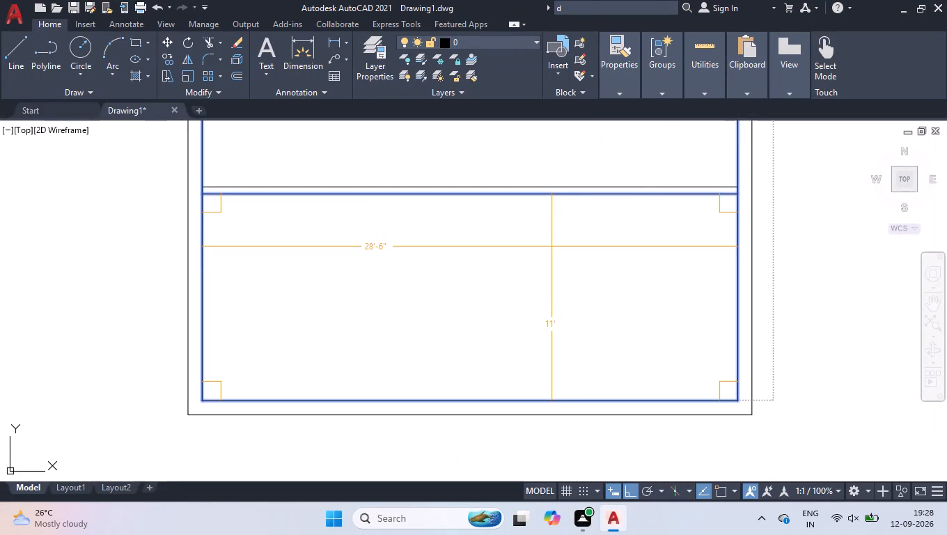
scroll(536, 260, "down", 4)
scroll(531, 226, "up", 3)
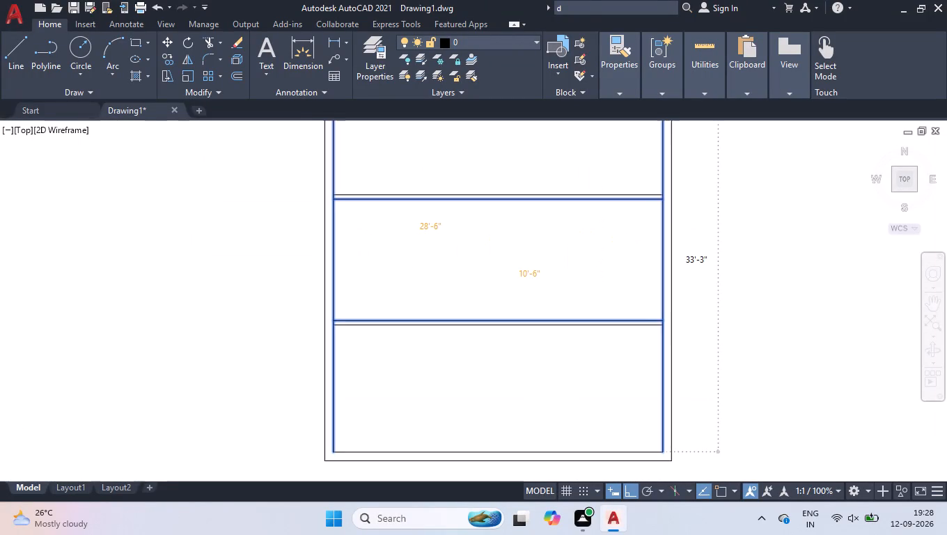
scroll(531, 226, "down", 3)
scroll(527, 197, "up", 3)
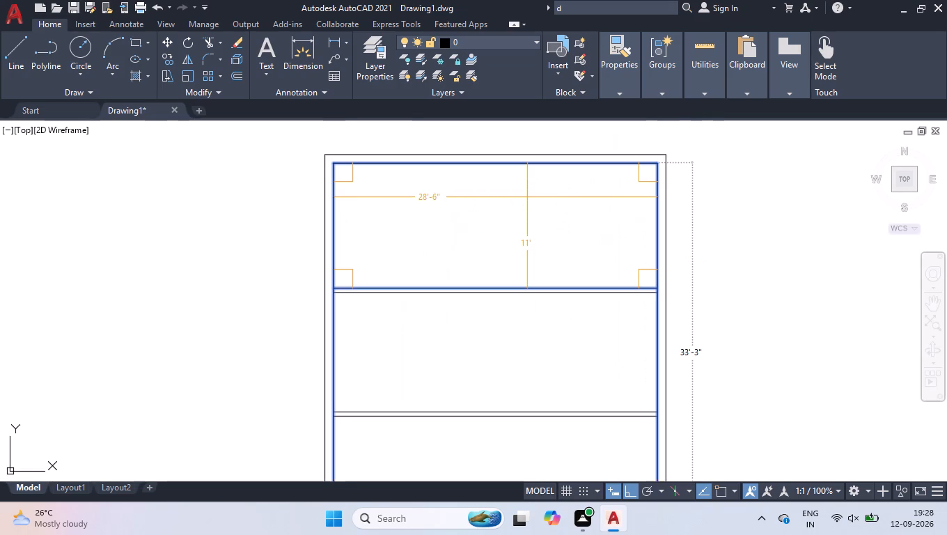
scroll(527, 196, "down", 1)
key("Return")
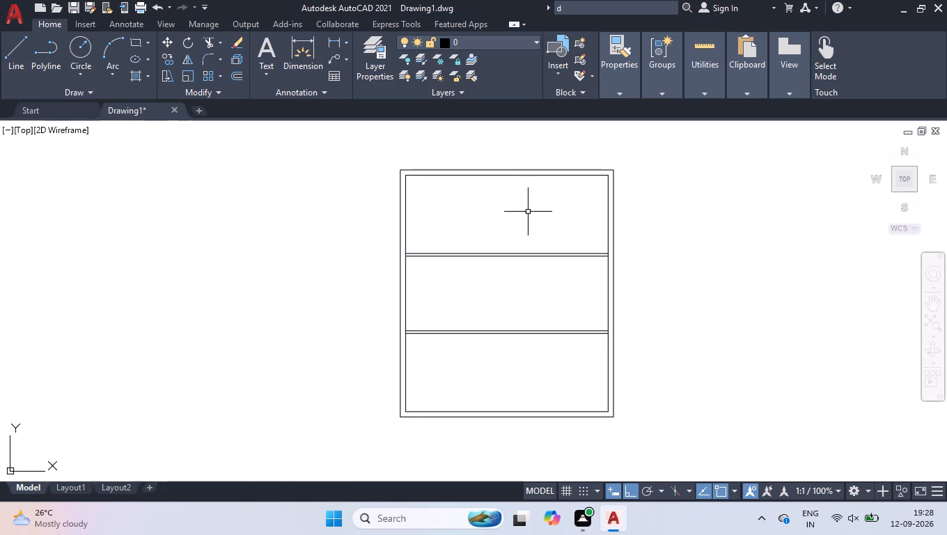
Move the second partition wall's two lines and both bottom wall lines down by 1".
scroll(537, 433, "up", 1)
left_click(604, 259)
left_click(523, 305)
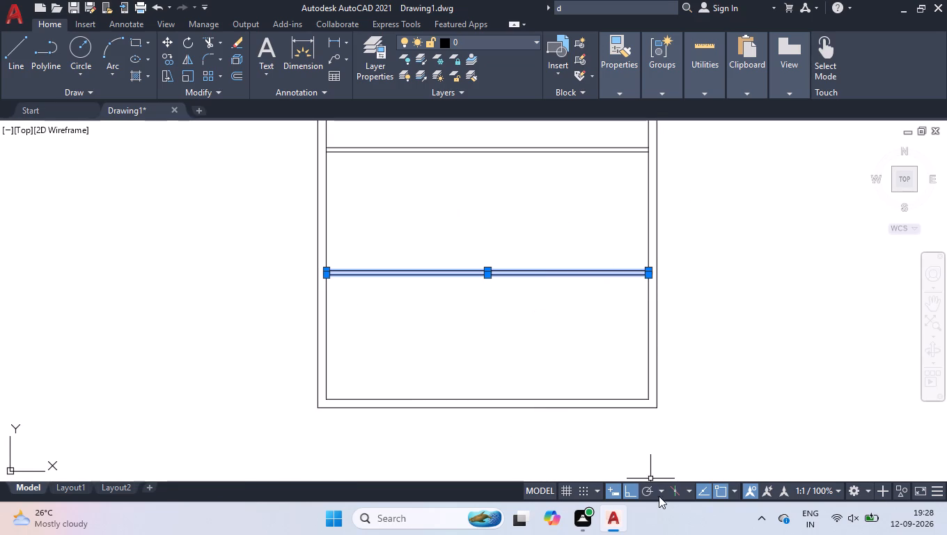
left_click_drag(592, 423, 574, 372)
left_click(550, 341)
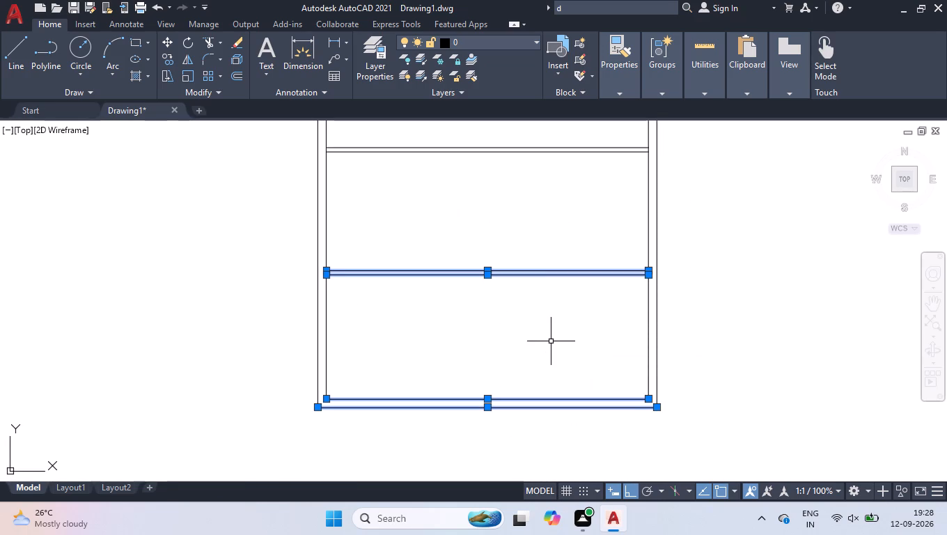
key("m")
key("Return")
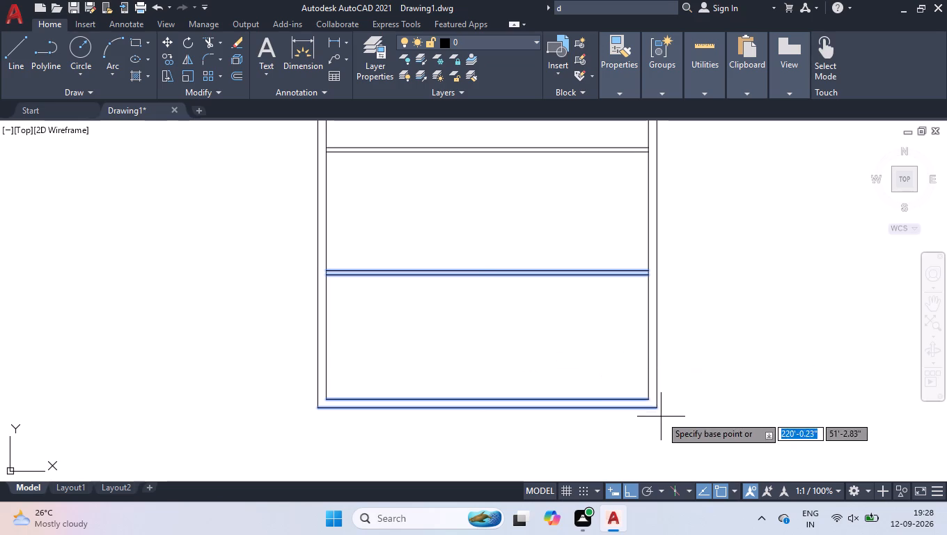
left_click(656, 405)
key("1")
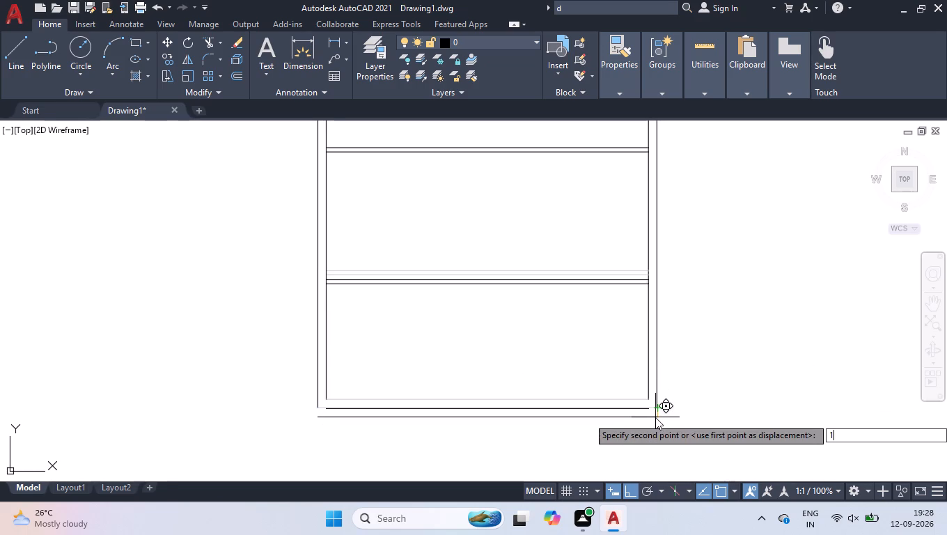
key("Return")
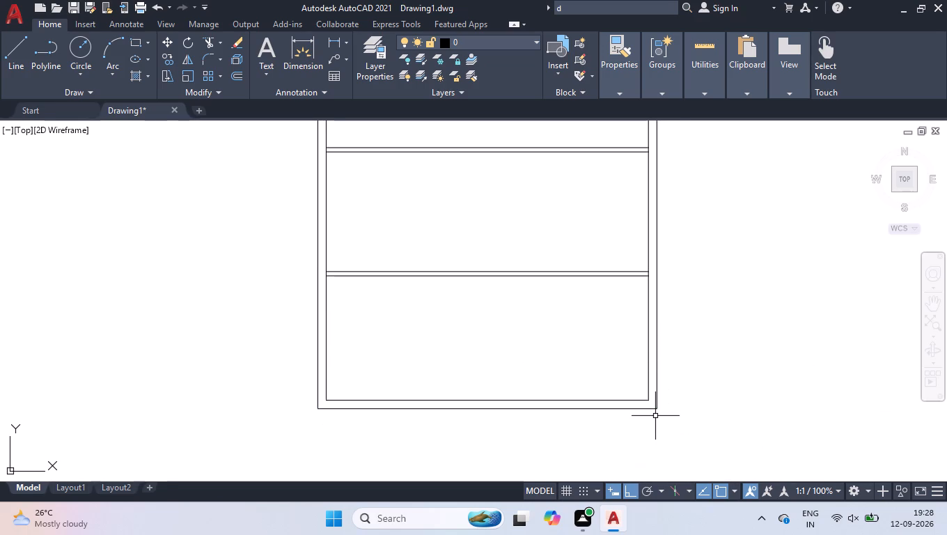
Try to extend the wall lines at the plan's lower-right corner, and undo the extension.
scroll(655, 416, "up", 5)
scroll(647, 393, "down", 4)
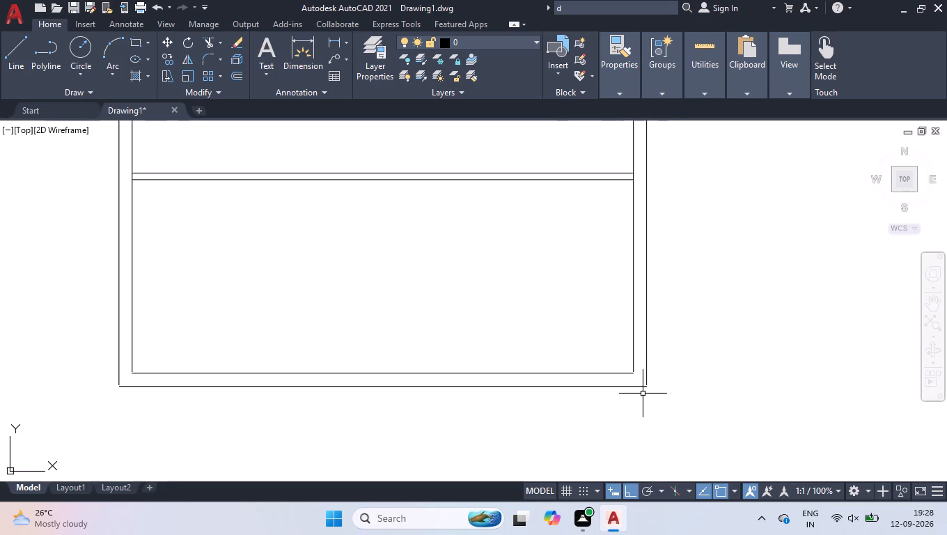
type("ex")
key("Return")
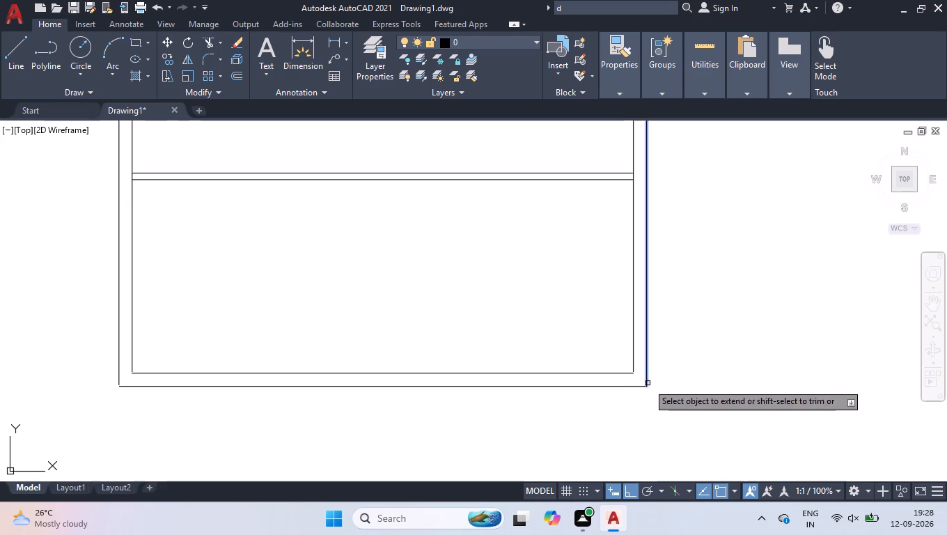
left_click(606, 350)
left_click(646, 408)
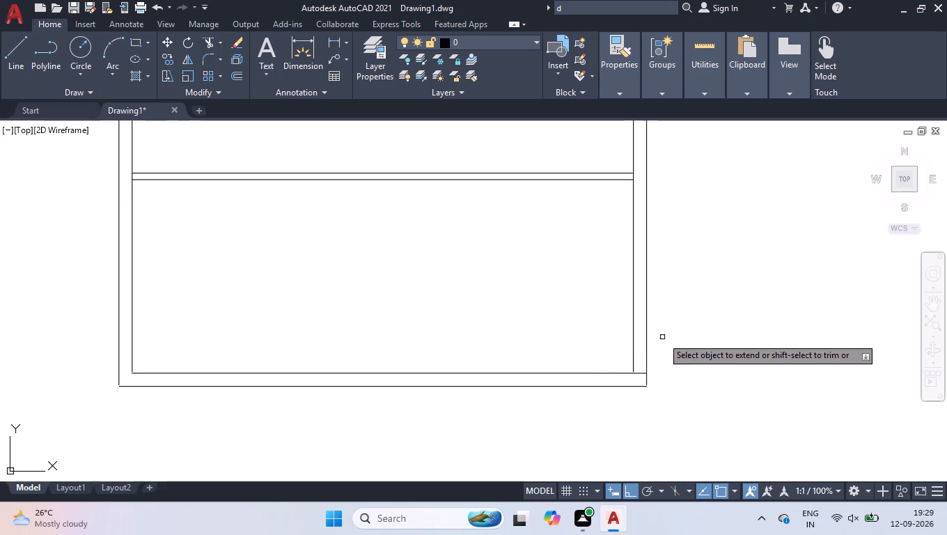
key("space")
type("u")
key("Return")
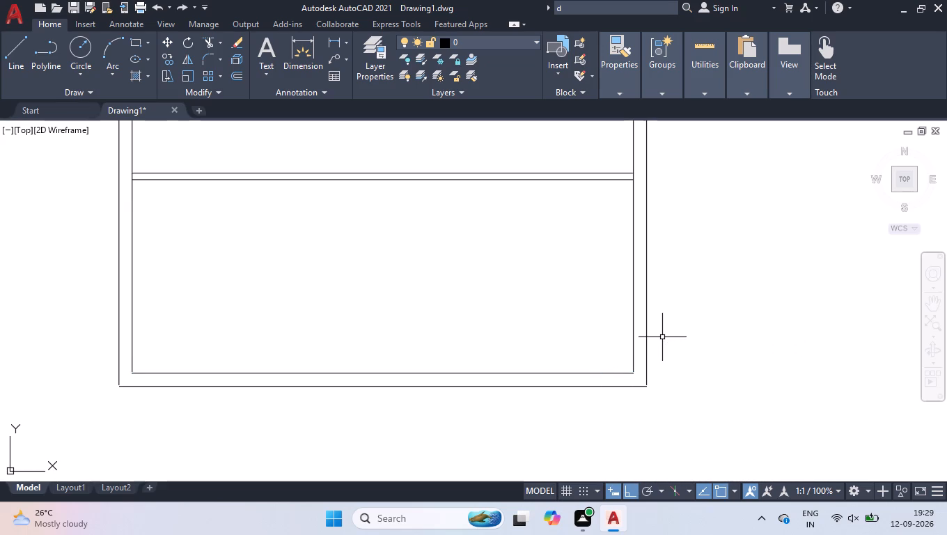
Extend the wall lines at the plan's lower-right and lower-left corners so the bottom corners close.
type("ex")
key("Return")
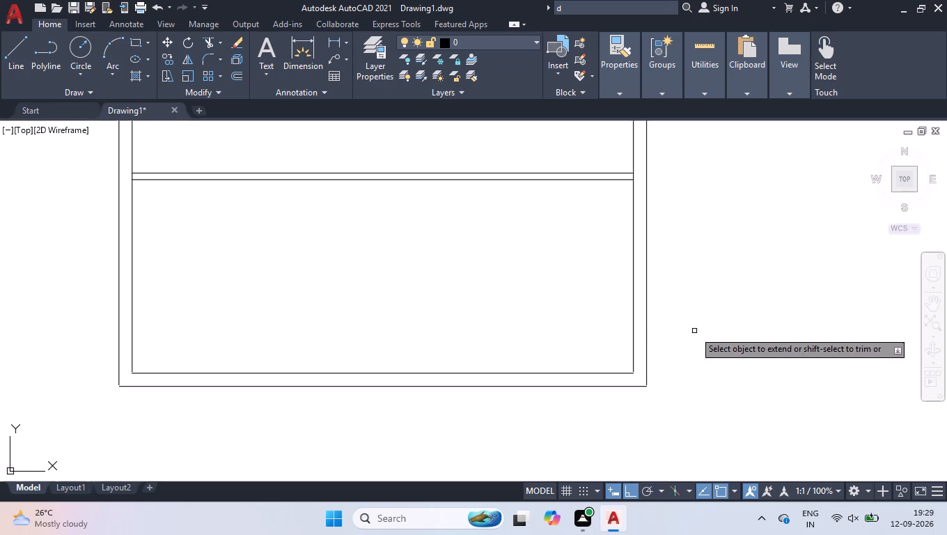
left_click(677, 348)
left_click(584, 302)
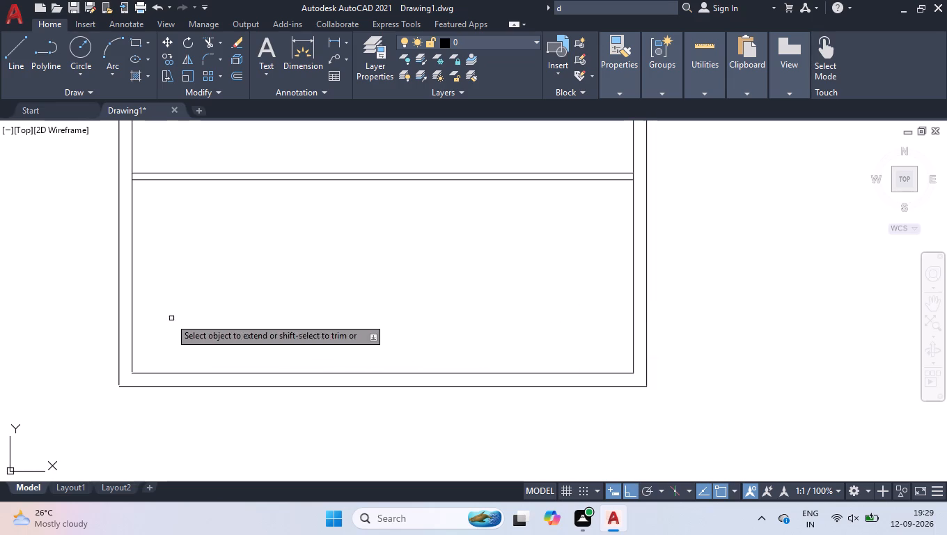
left_click(152, 302)
left_click(58, 337)
key("Return")
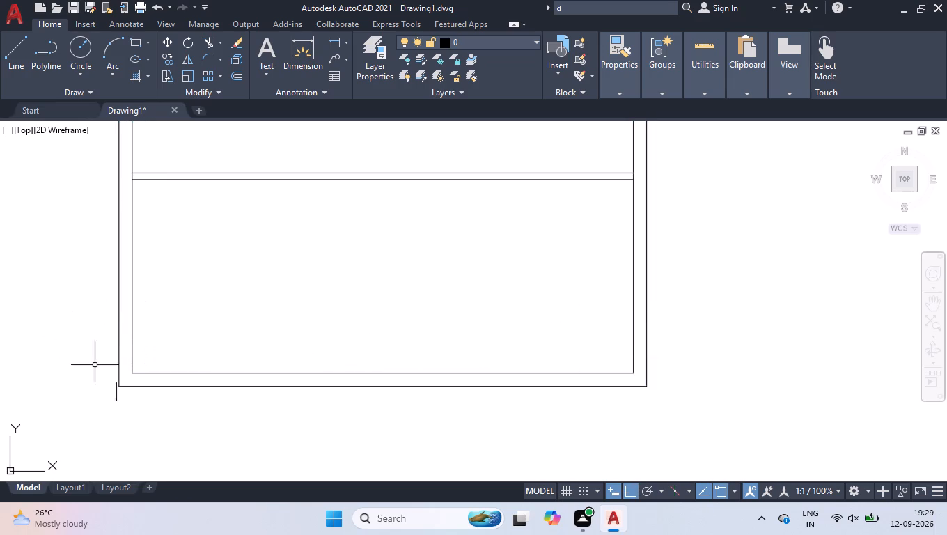
Trim the inner side wall lines between the two lines of each horizontal partition, at both ends.
scroll(281, 335, "down", 3)
scroll(283, 296, "up", 2)
scroll(302, 265, "down", 2)
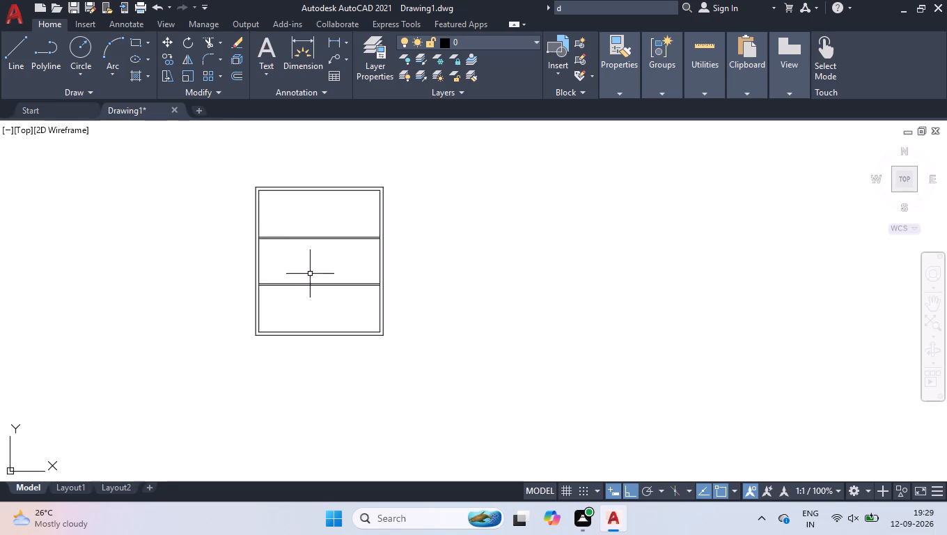
scroll(310, 274, "up", 2)
scroll(164, 176, "up", 2)
scroll(164, 176, "down", 1)
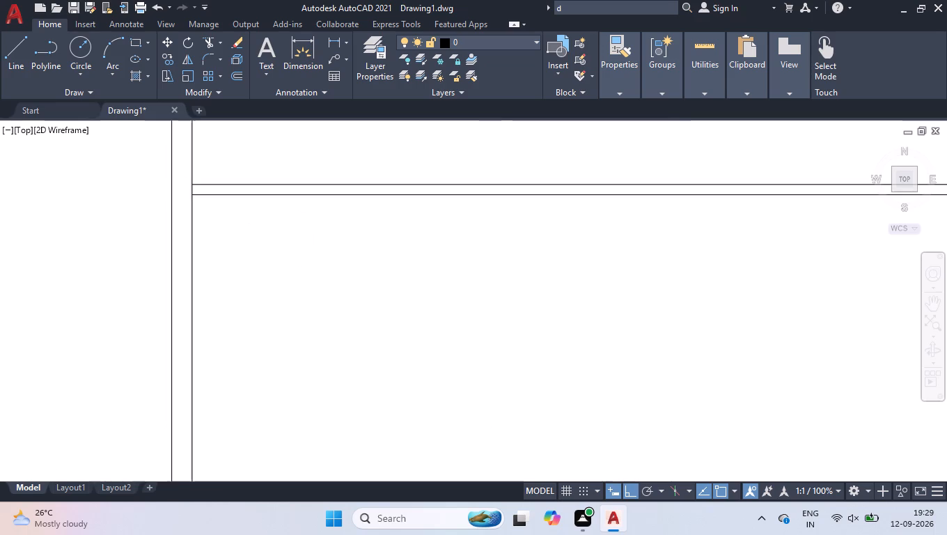
type("tr")
key("Return")
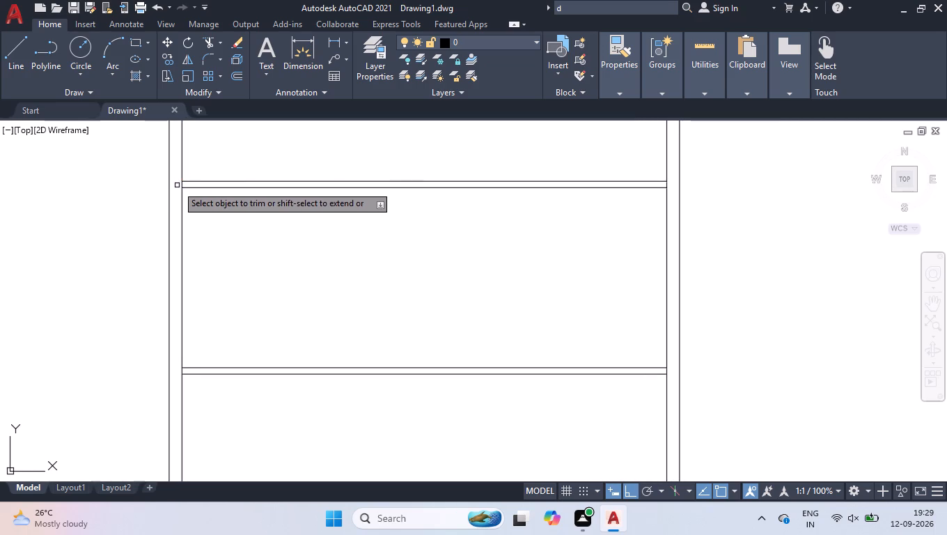
left_click(177, 185)
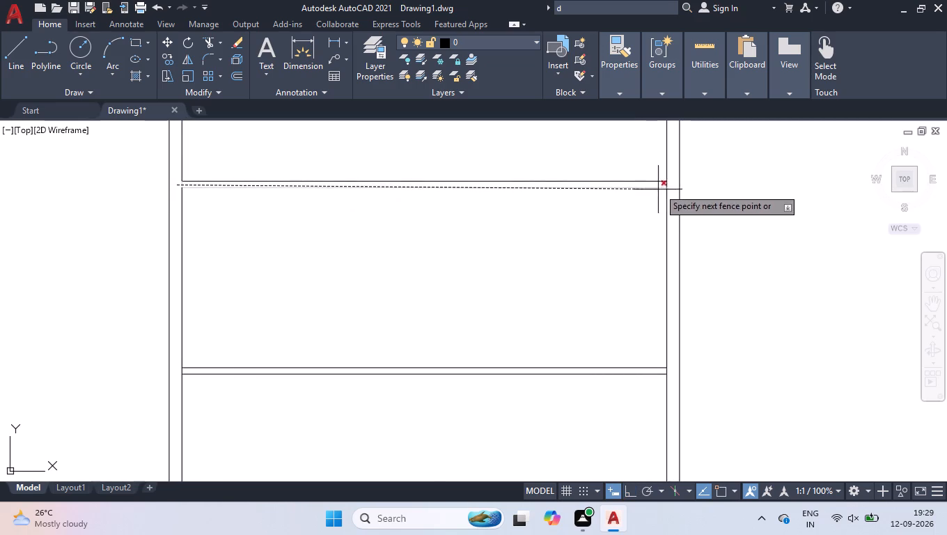
left_click(671, 185)
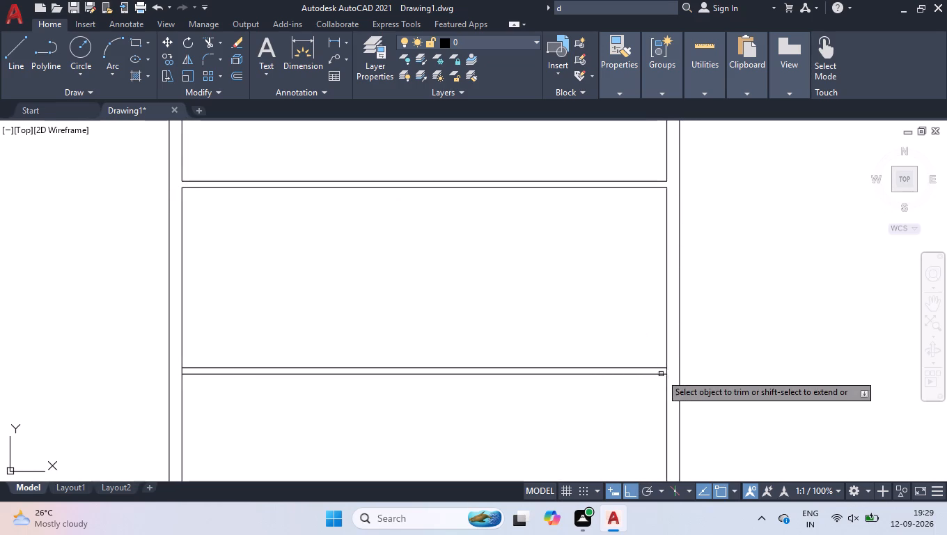
left_click(674, 372)
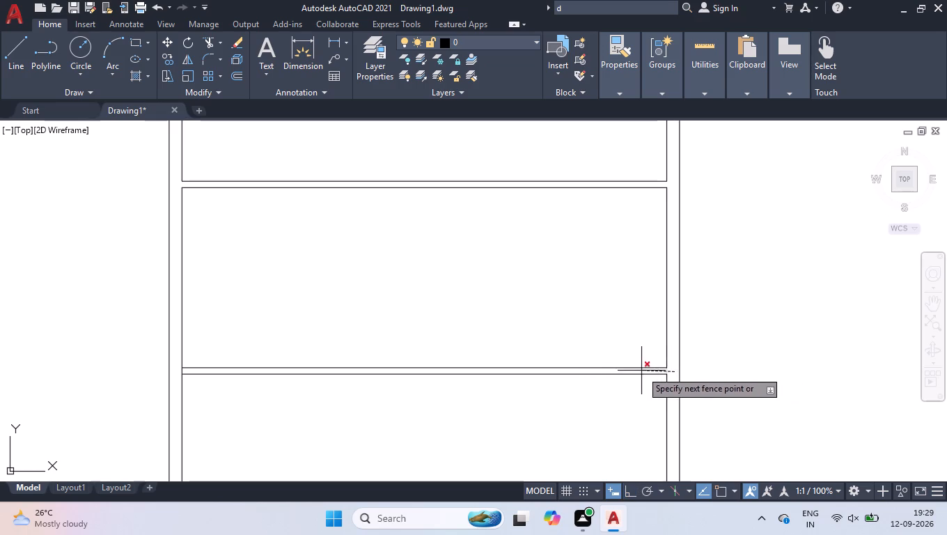
left_click(174, 369)
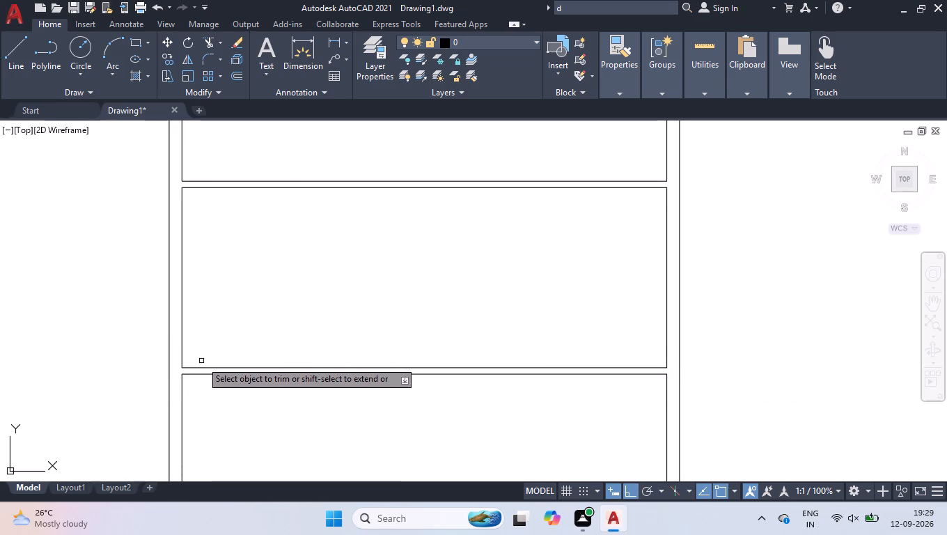
key("space")
Offset the top room's left inner wall line 9'5" to the right.
scroll(248, 387, "down", 2)
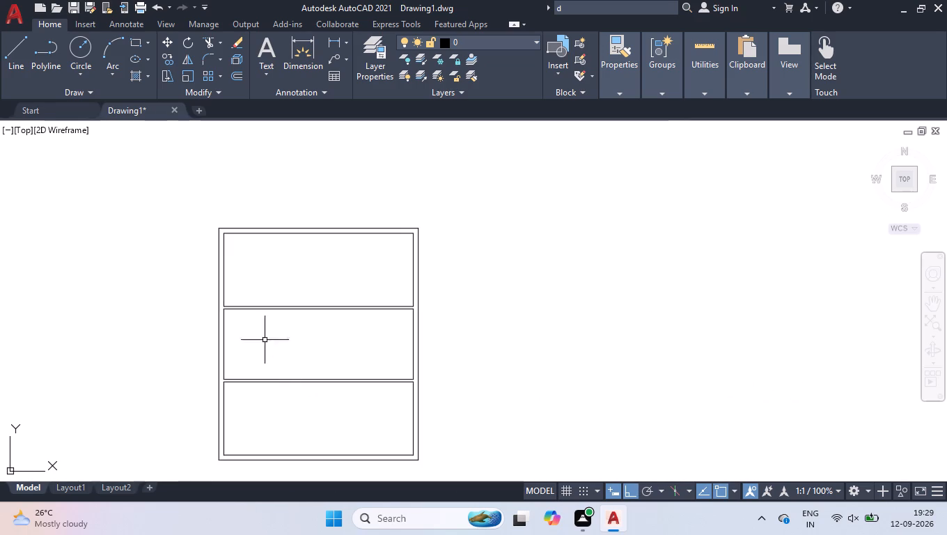
scroll(203, 267, "up", 2)
scroll(226, 258, "down", 1)
scroll(297, 256, "up", 1)
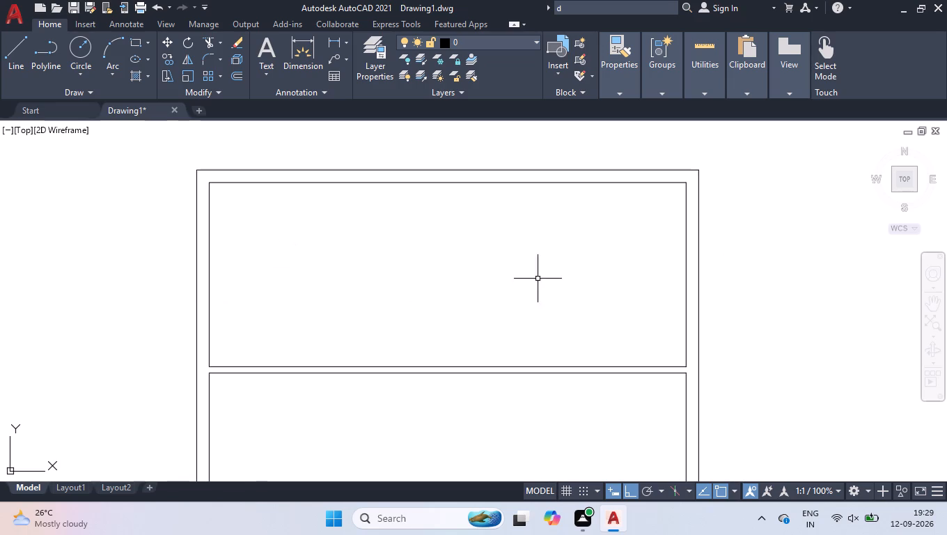
type("off")
key("Return")
type("9'5")
key("Return")
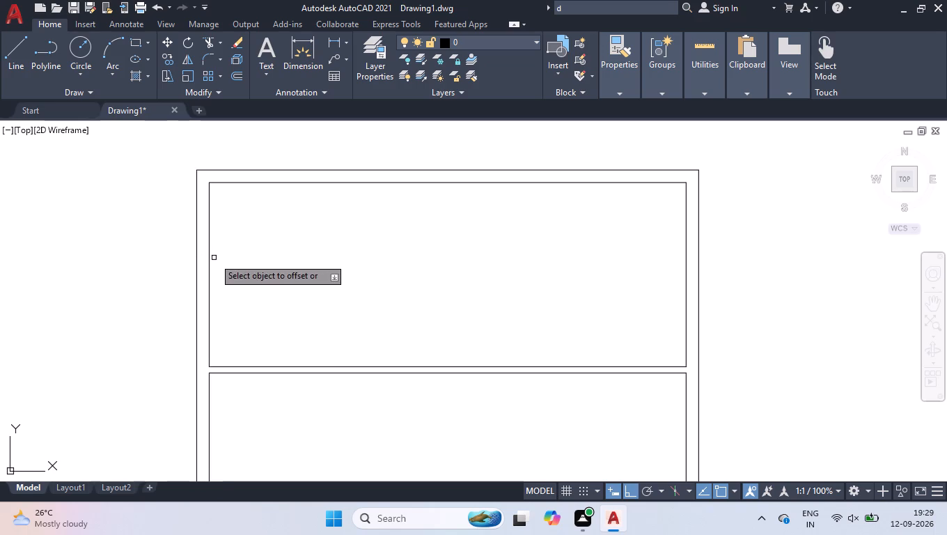
left_click(209, 261)
left_click(350, 265)
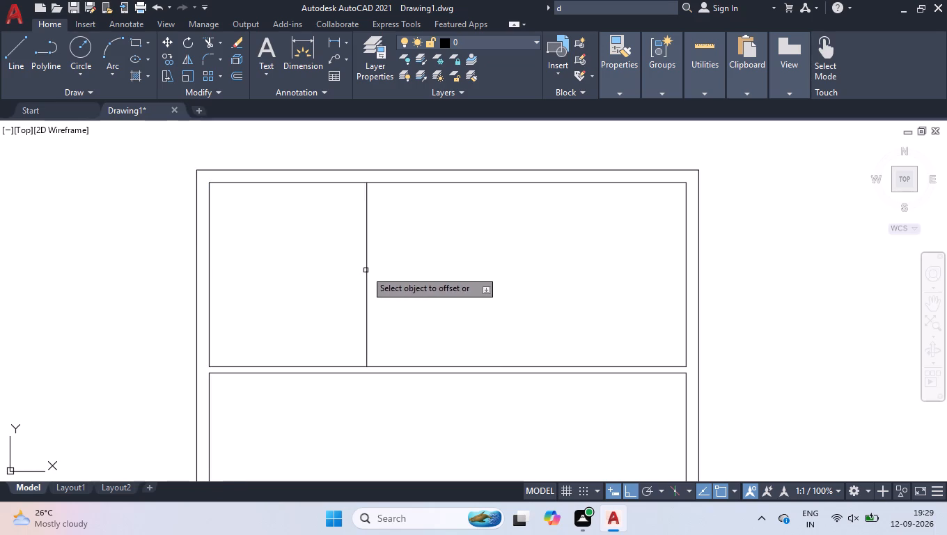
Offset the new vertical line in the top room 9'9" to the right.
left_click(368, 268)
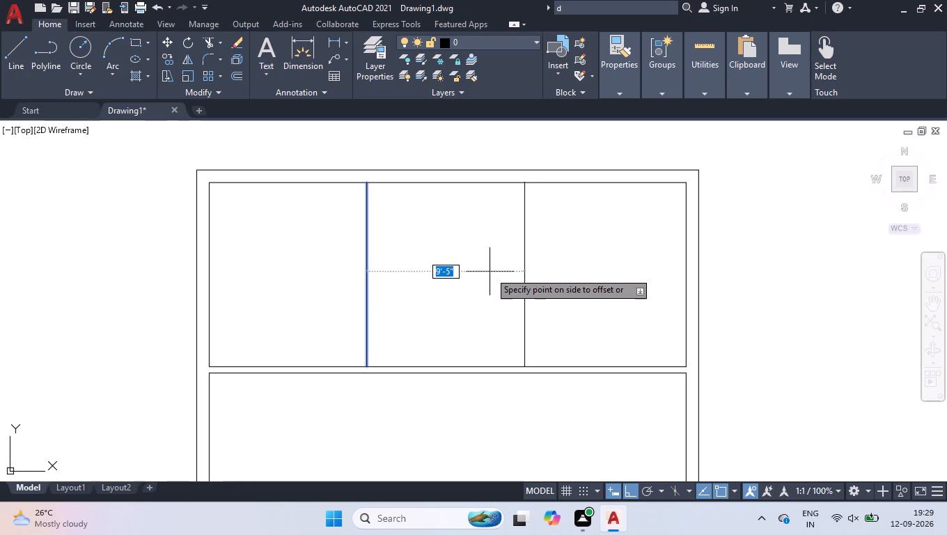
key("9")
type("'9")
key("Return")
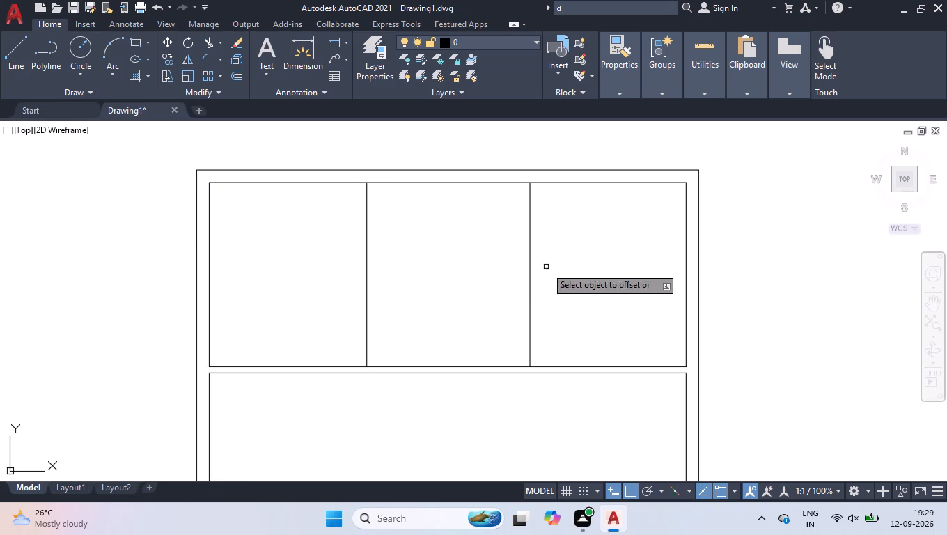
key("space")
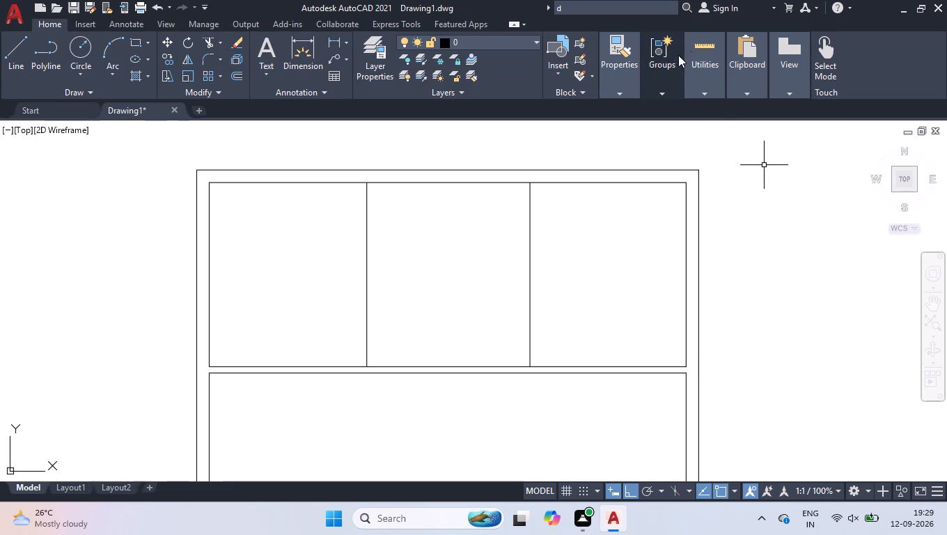
Measure the width of the rightmost space in the top room.
left_click(684, 105)
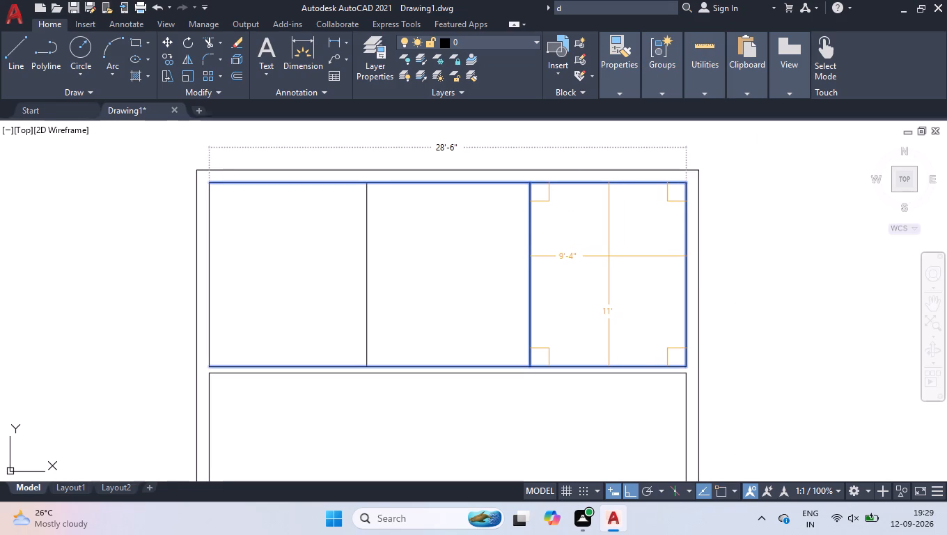
key("Return")
Move the plan's inner and outer right wall lines 6" to the right.
scroll(731, 255, "down", 3)
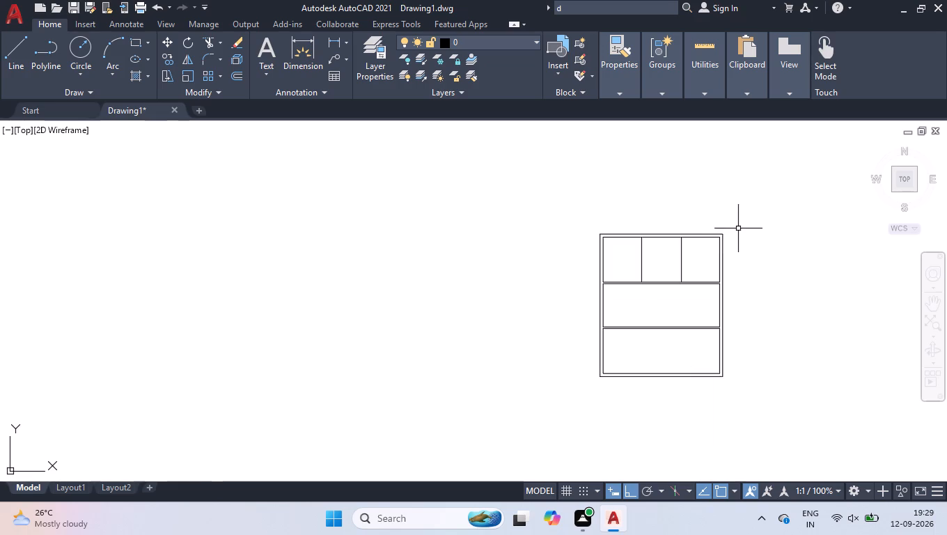
left_click(733, 220)
left_click(763, 368)
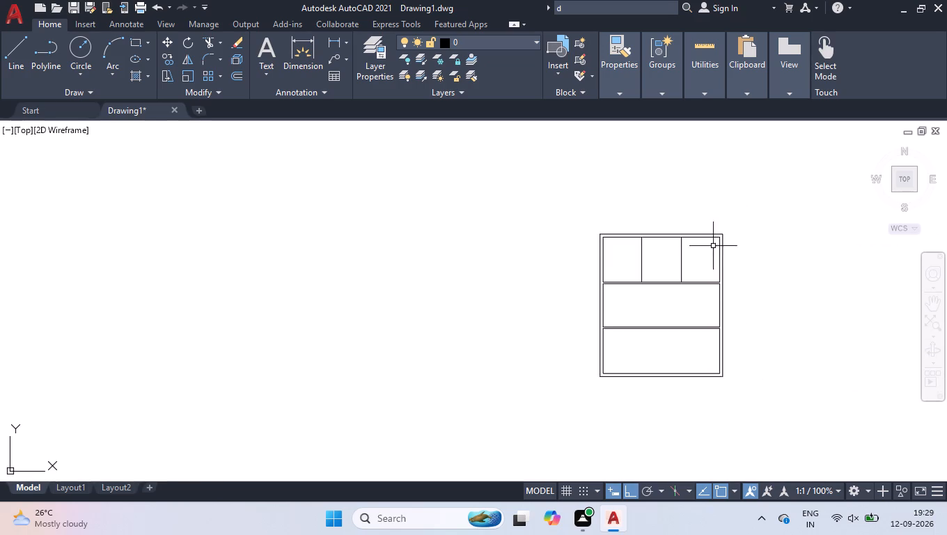
left_click(703, 217)
left_click(737, 419)
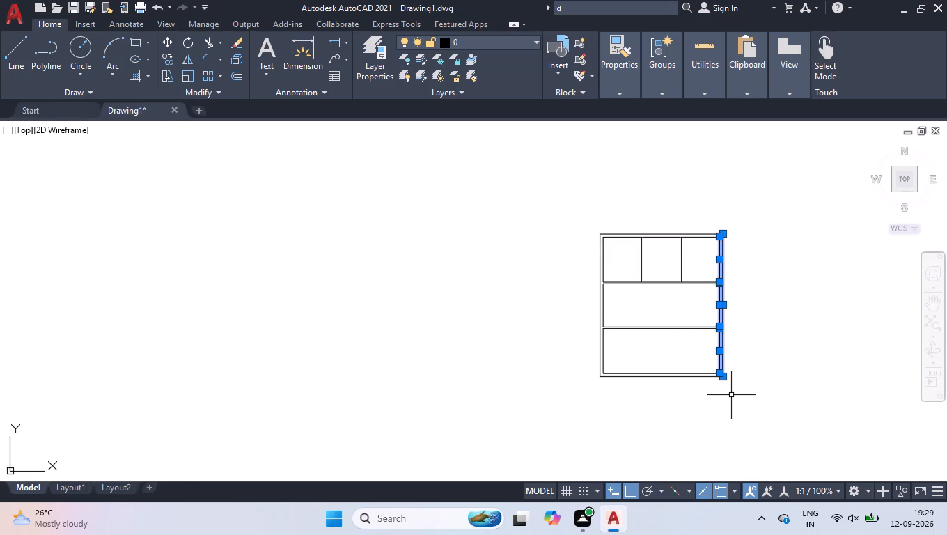
key("m")
key("Return")
scroll(724, 373, "up", 3)
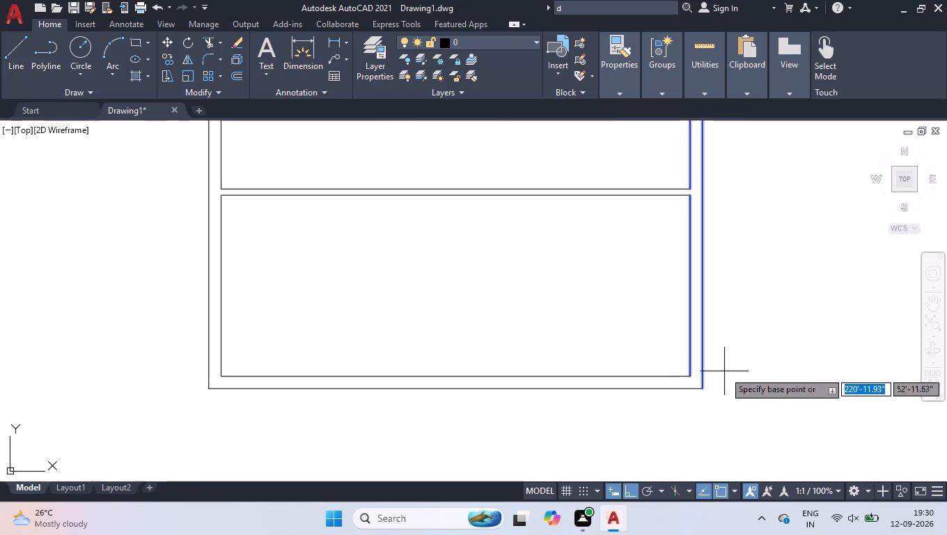
scroll(724, 371, "up", 2)
left_click(659, 420)
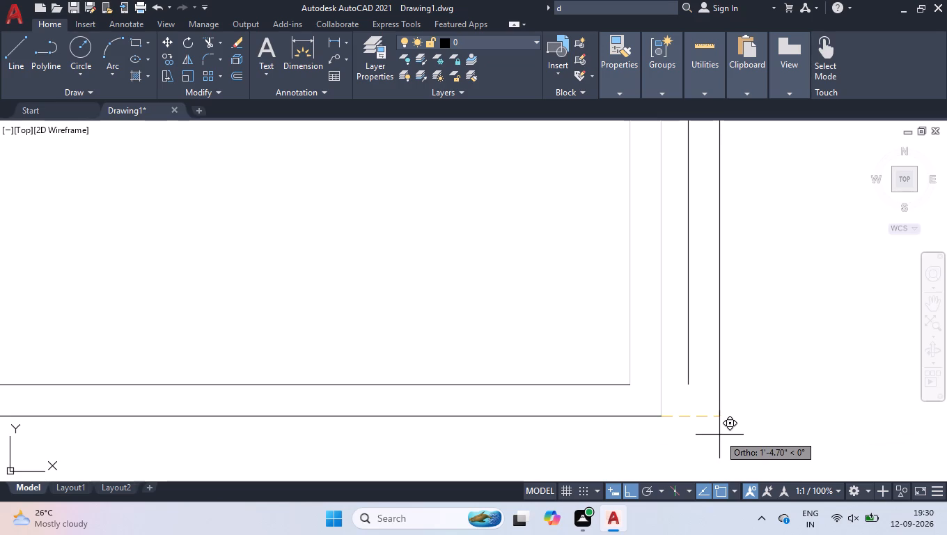
key("6")
key("Return")
Extend the bottom wall, partition and top wall lines to meet the moved right wall.
type("ex")
key("Return")
left_click(593, 355)
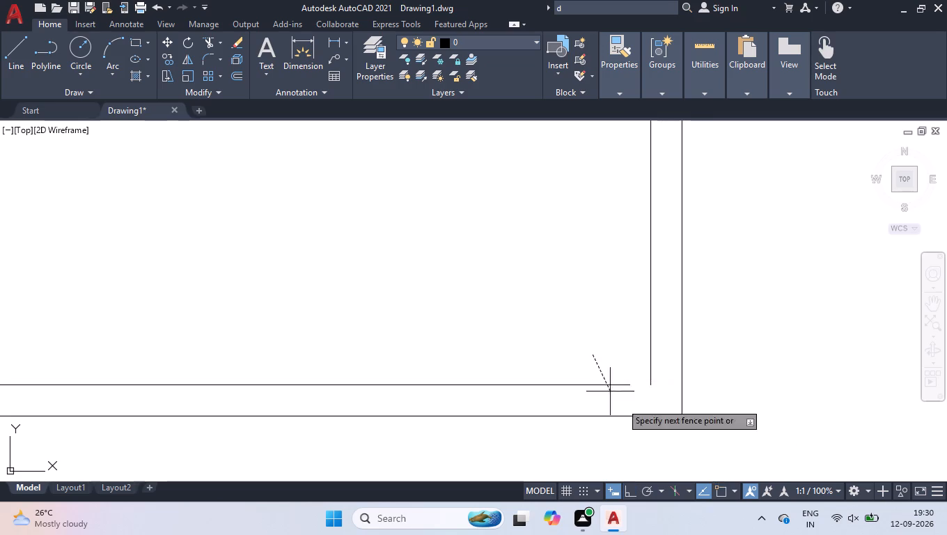
left_click(702, 461)
scroll(492, 302, "down", 4)
scroll(553, 318, "down", 2)
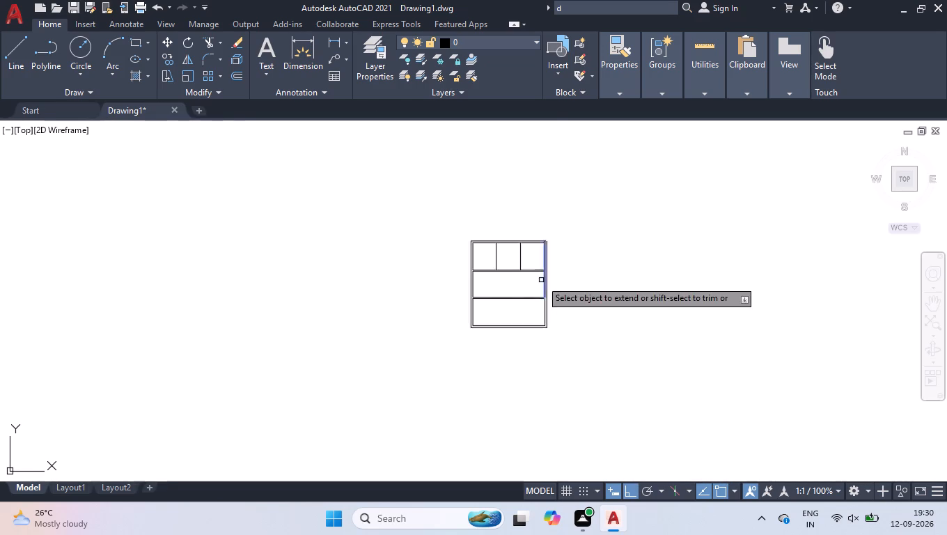
scroll(541, 280, "up", 3)
left_click(518, 209)
left_click(497, 405)
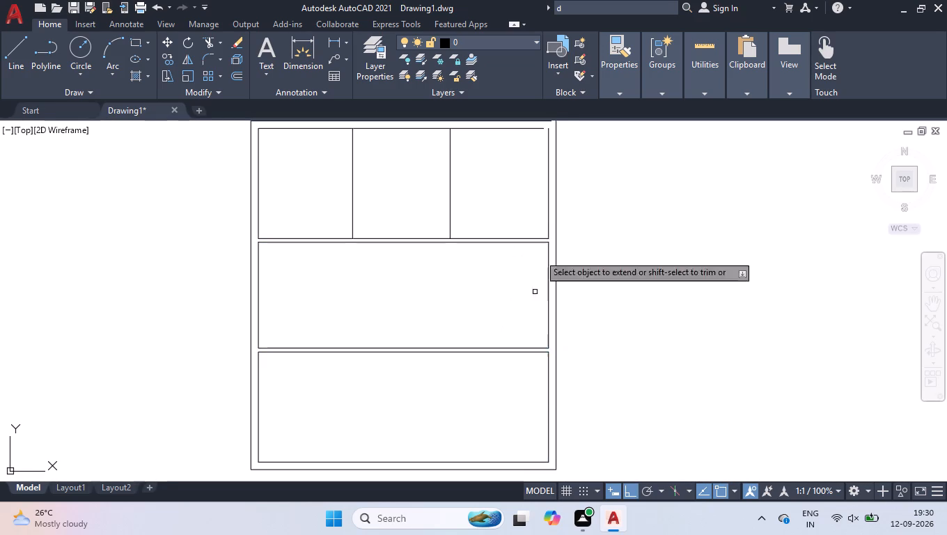
scroll(579, 264, "down", 1)
scroll(547, 190, "up", 5)
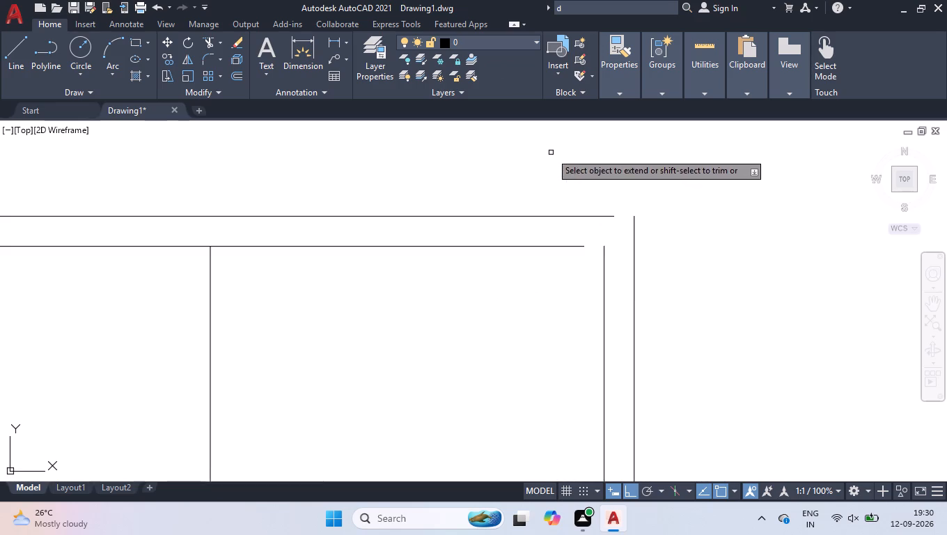
left_click(481, 339)
left_click(738, 183)
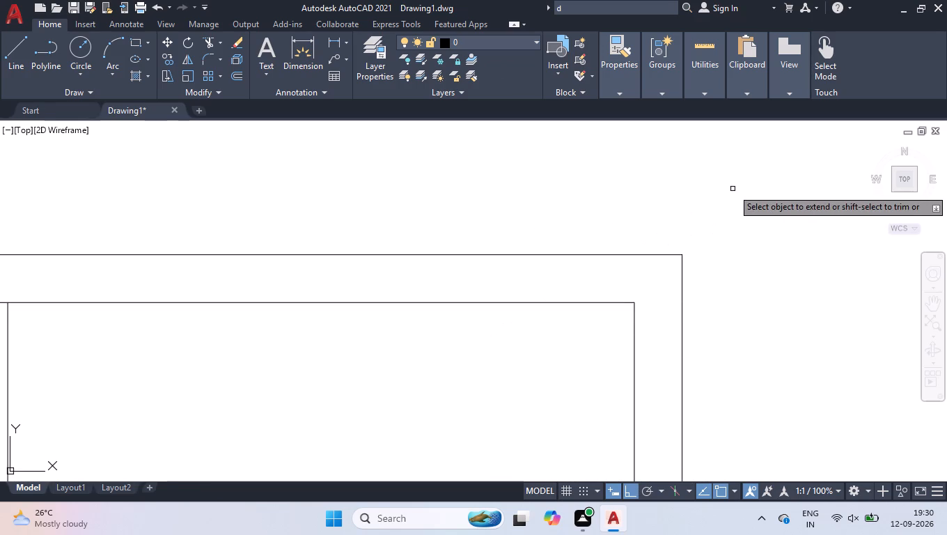
key("Return")
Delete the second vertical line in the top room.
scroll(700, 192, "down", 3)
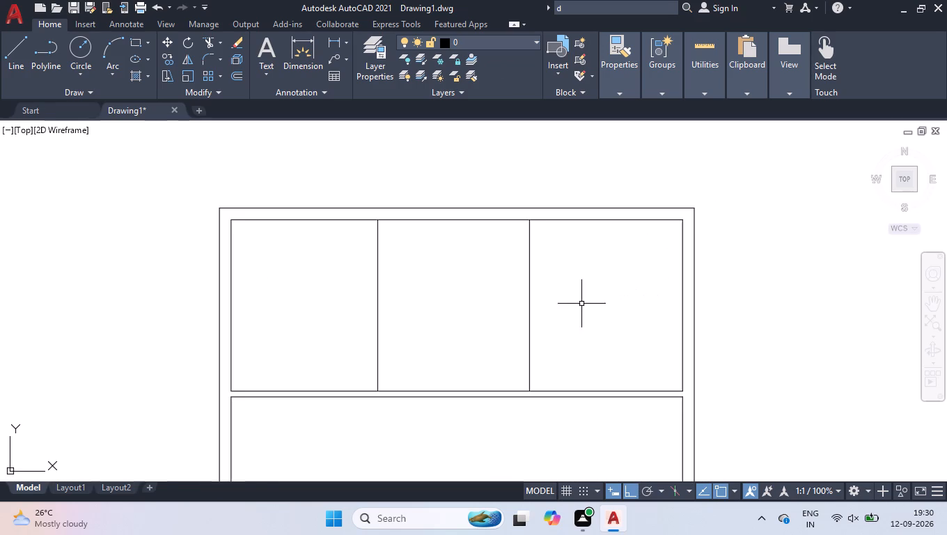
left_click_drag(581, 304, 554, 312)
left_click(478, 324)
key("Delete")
Offset the remaining vertical line in the top room 4.5" to the right to form a partition wall.
type("off")
key("Return")
type("4.5")
key("Return")
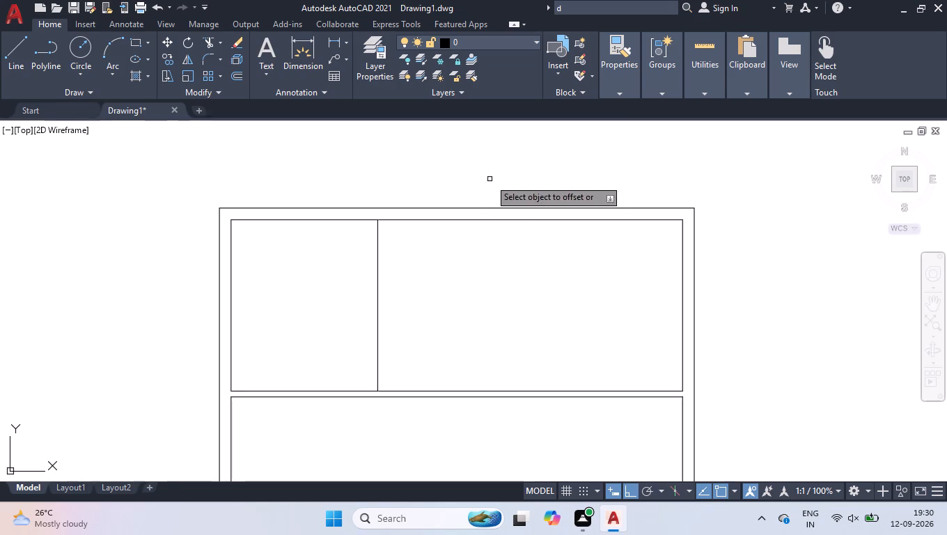
left_click(379, 279)
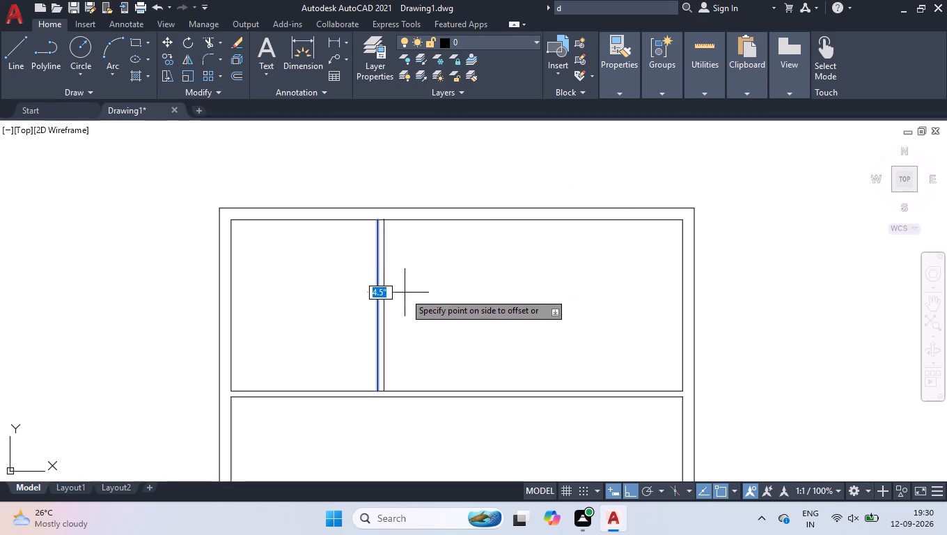
left_click(405, 293)
Offset the partition's right line 9'9" to the right, and offset that line another 4.5" to form the second vertical partition.
left_click(384, 297)
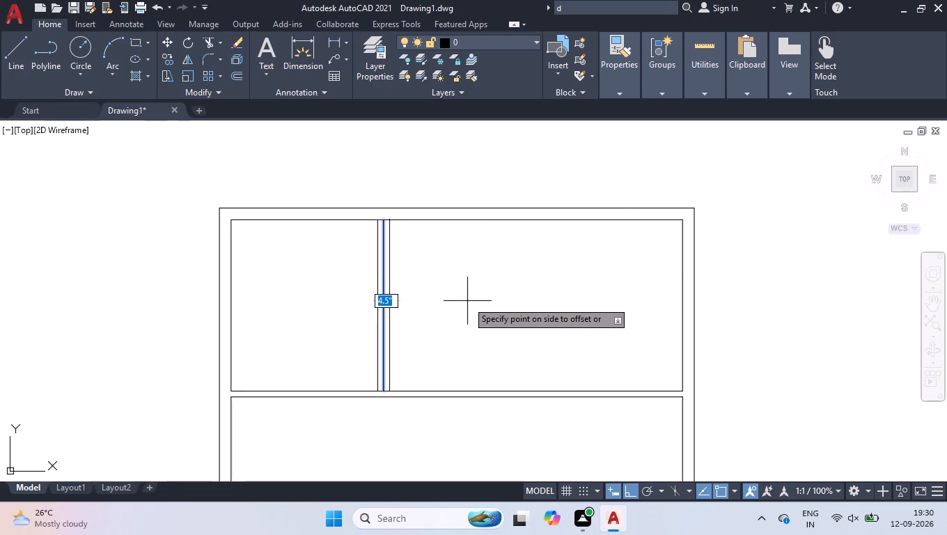
type("9'9")
key("Return")
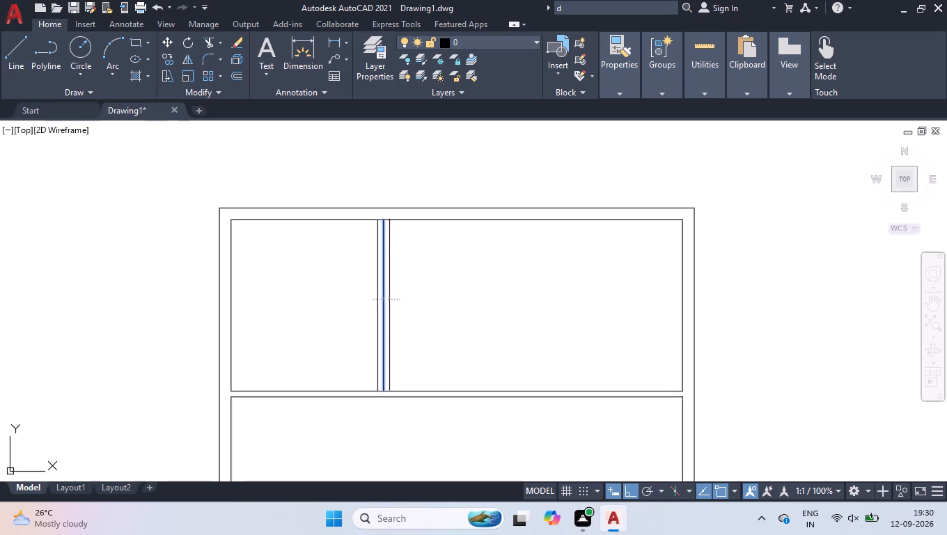
left_click(535, 300)
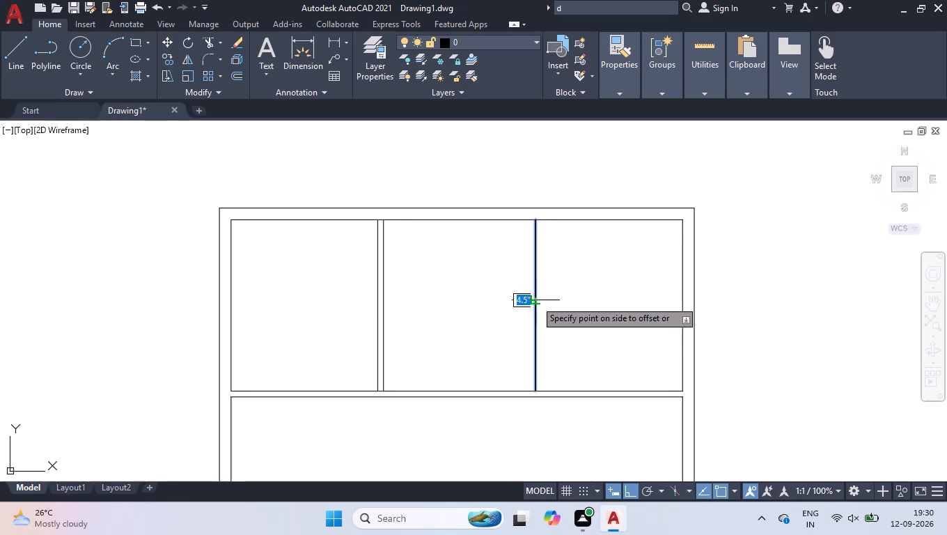
left_click(570, 312)
key("space")
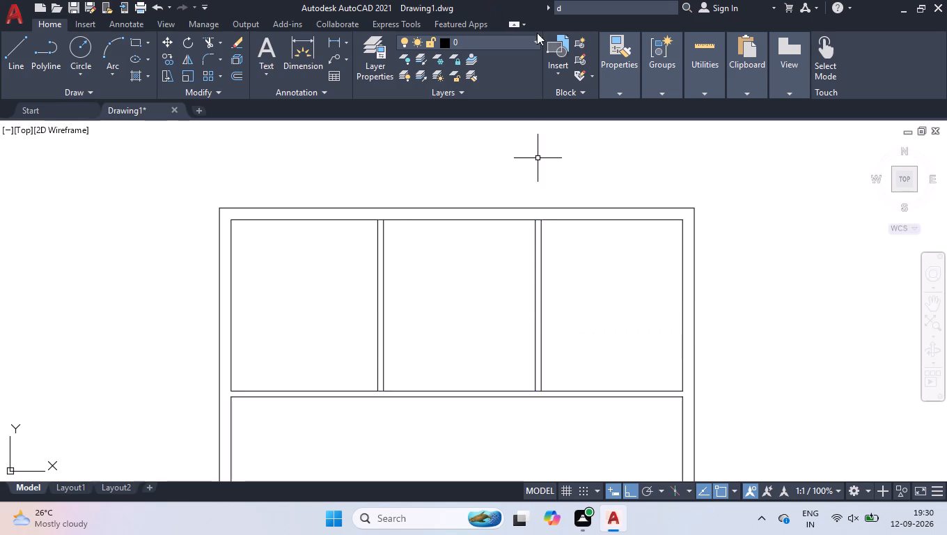
Measure the width and height of the right-hand room in the top row.
left_click(683, 111)
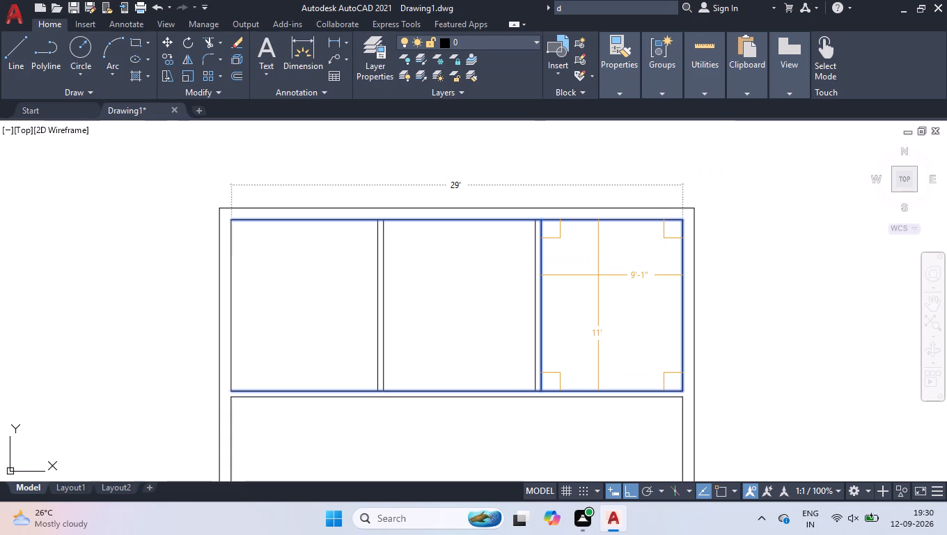
key("space")
Move all the right wall's inner and outer lines 4" to the right.
scroll(641, 266, "down", 1)
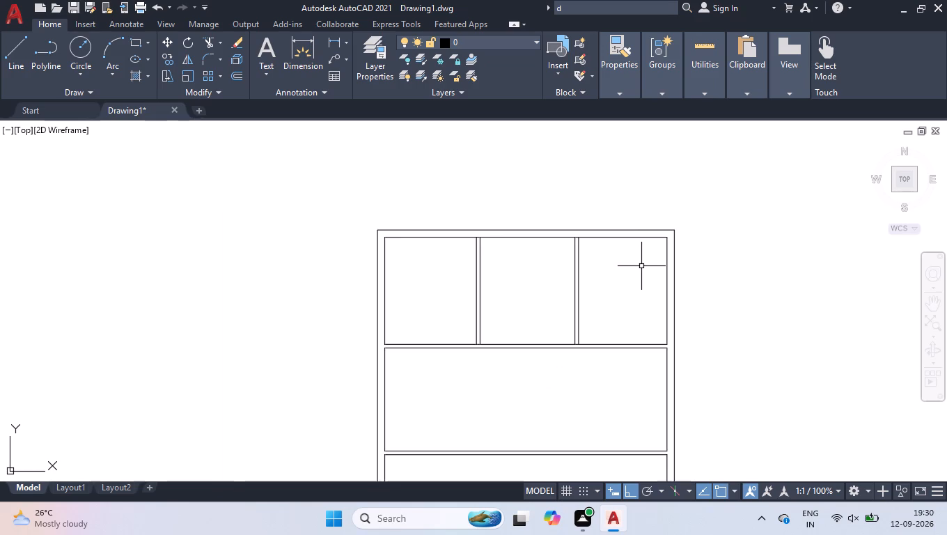
scroll(634, 245, "down", 2)
left_click(631, 229)
left_click(679, 419)
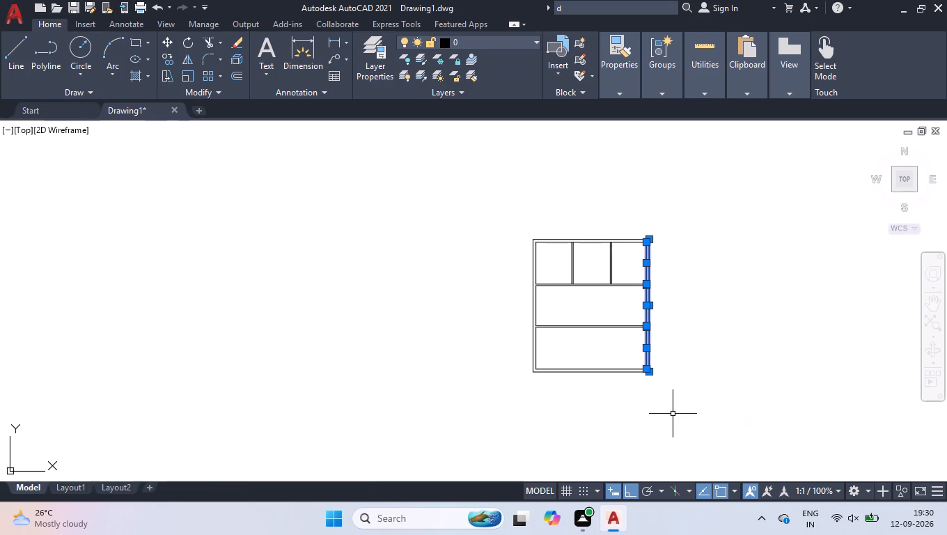
key("m")
key("Return")
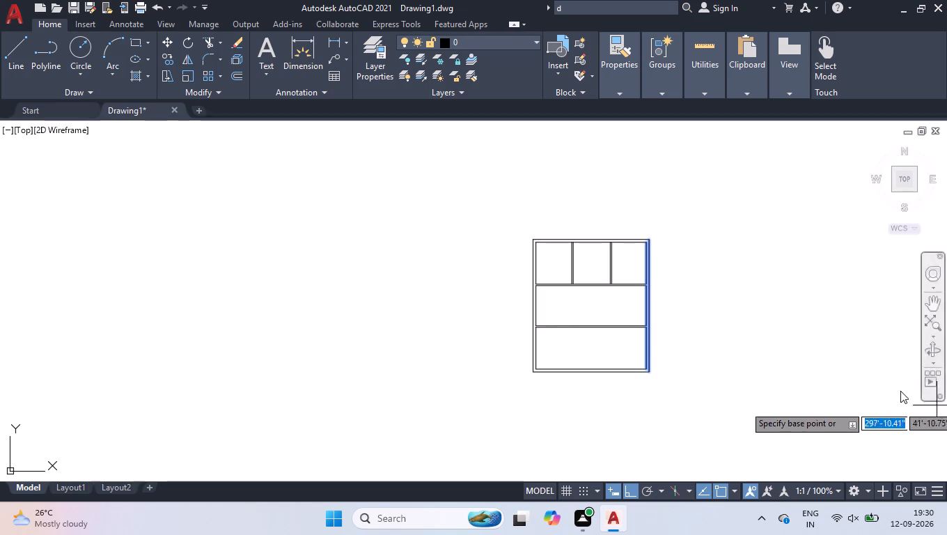
scroll(655, 329, "up", 2)
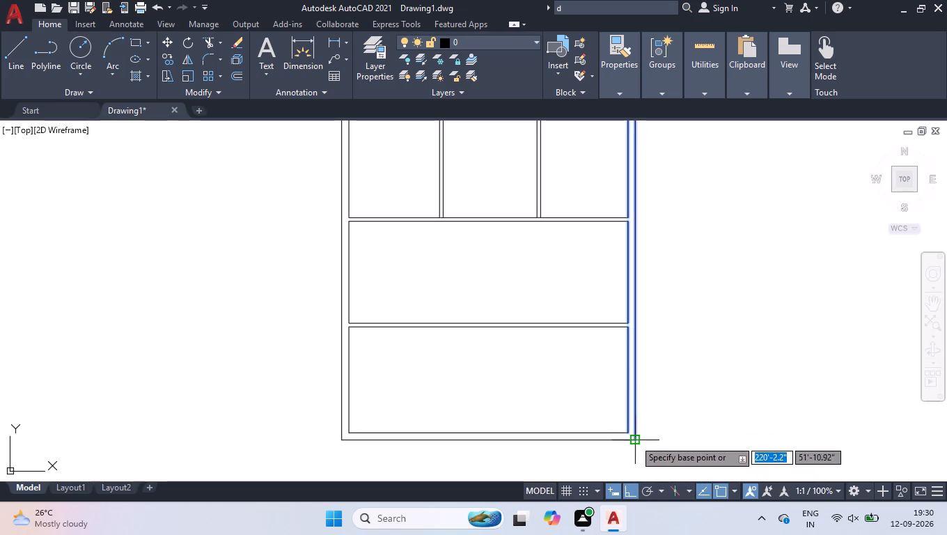
left_click(634, 440)
key("4")
key("Return")
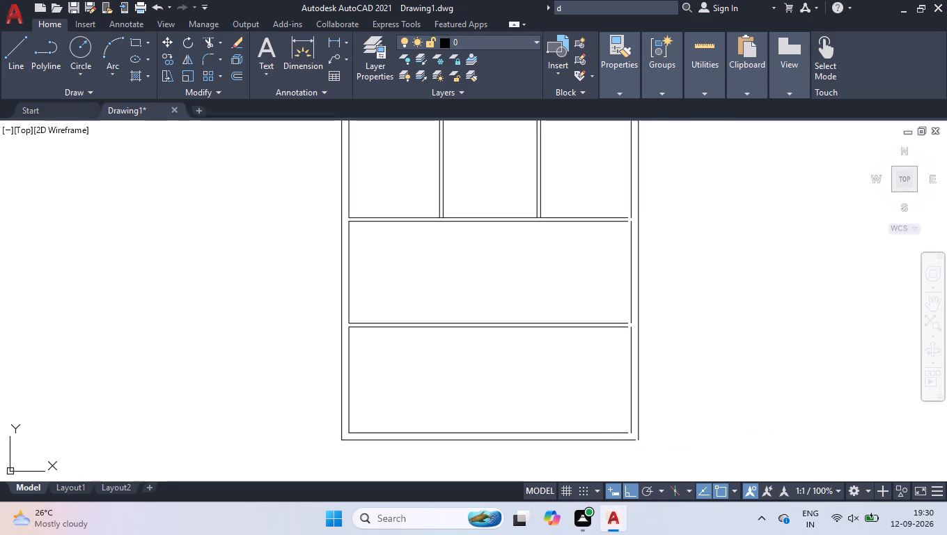
Extend the bottom wall, horizontal partition and top wall lines to meet the moved right wall.
type("ex")
key("Return")
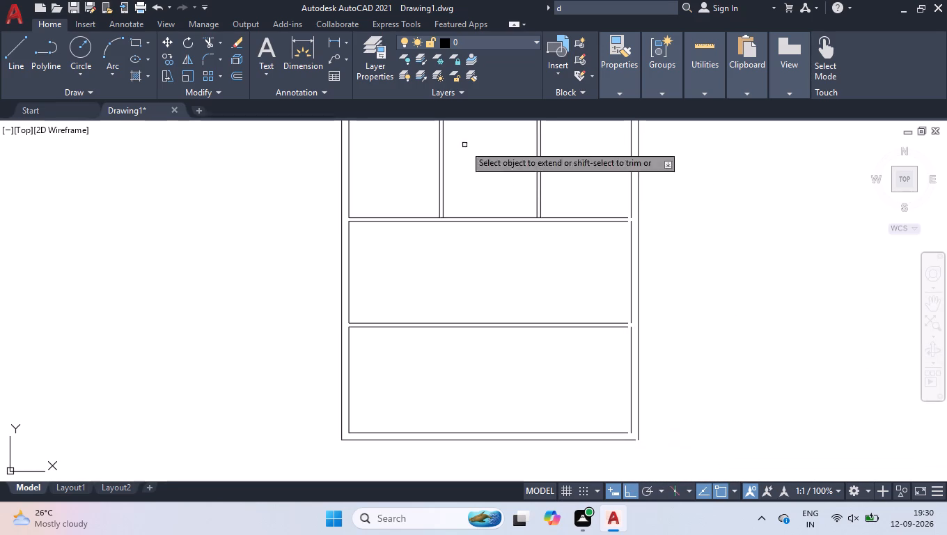
left_click(574, 415)
left_click(632, 465)
scroll(593, 263, "down", 3)
scroll(584, 240, "up", 2)
left_click(606, 181)
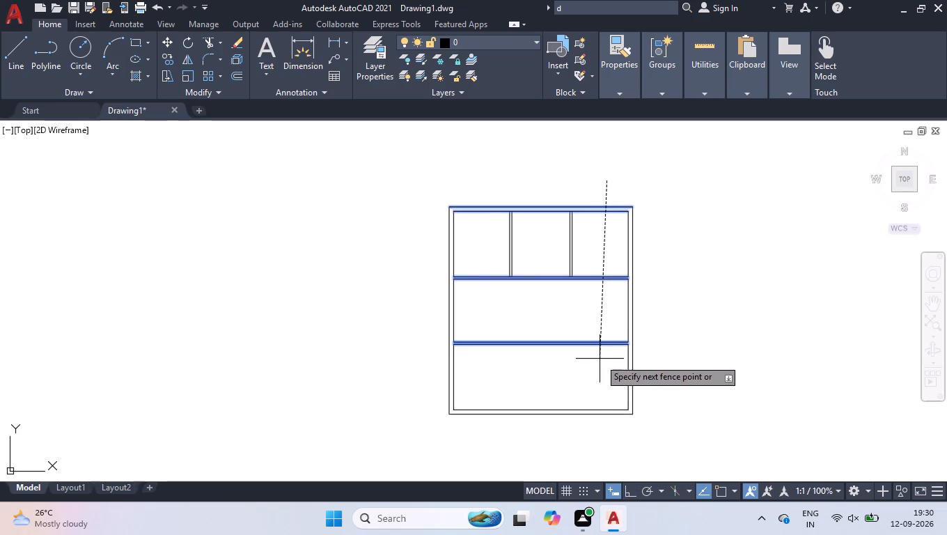
left_click(595, 367)
key("Return")
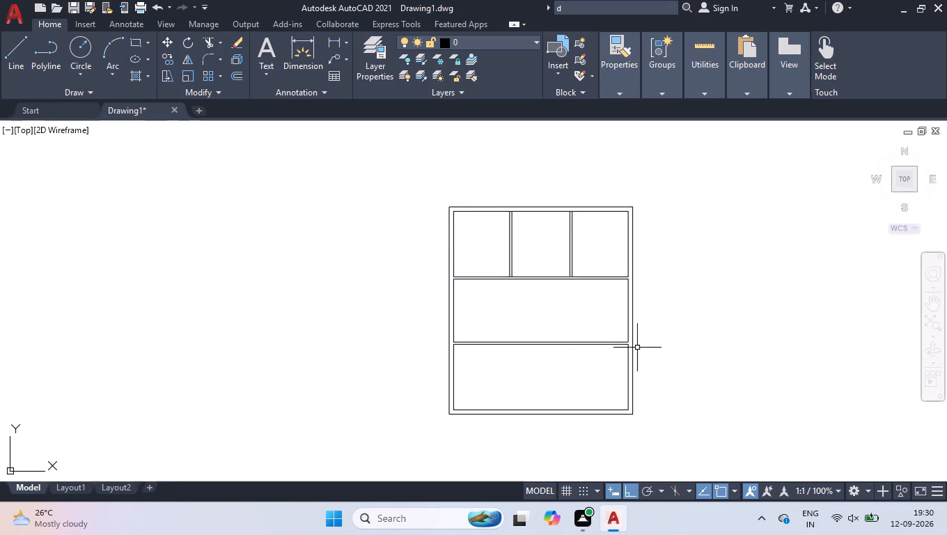
Measure the widened right-hand room in the top row.
scroll(544, 224, "up", 3)
scroll(546, 224, "down", 1)
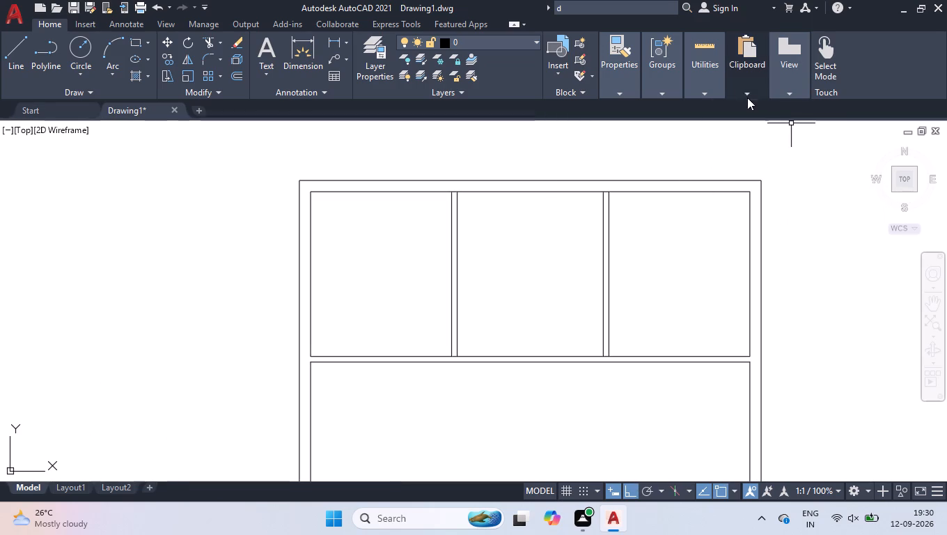
left_click(683, 111)
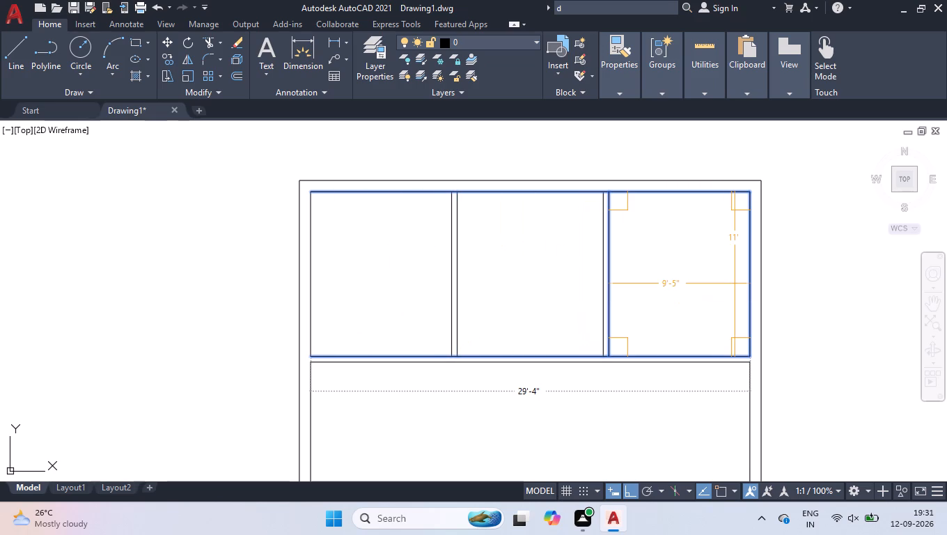
key("Return")
Trim the horizontal lines between the faces of both vertical partitions in the top row, opening the wall junctions.
type("tr")
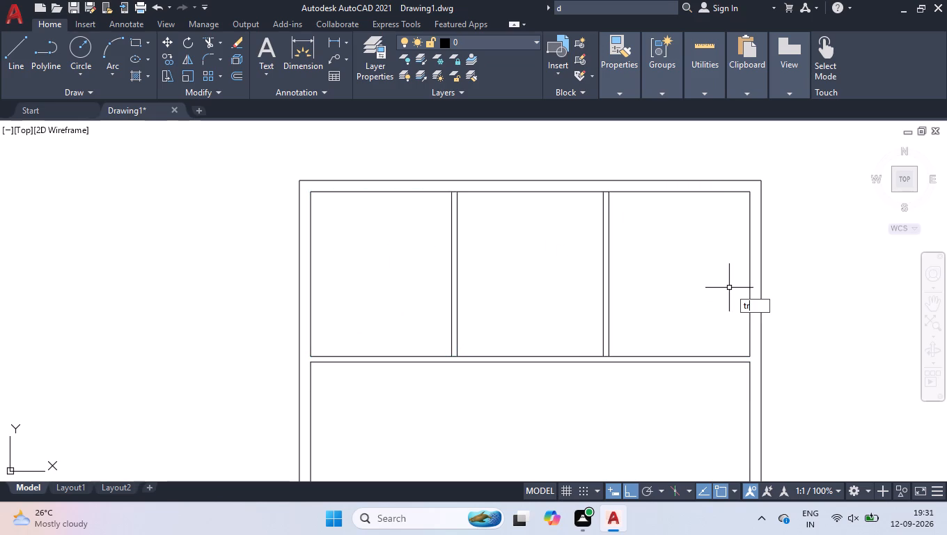
key("Return")
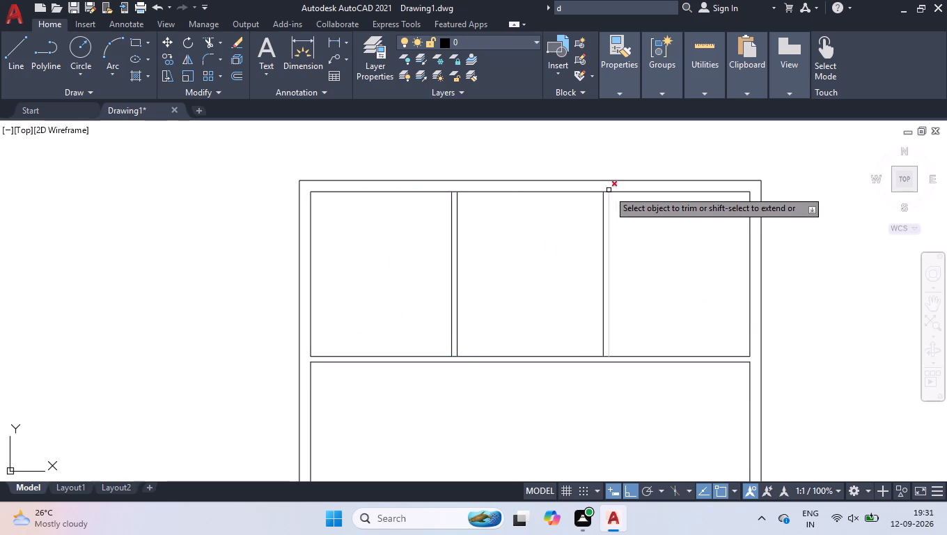
left_click(606, 185)
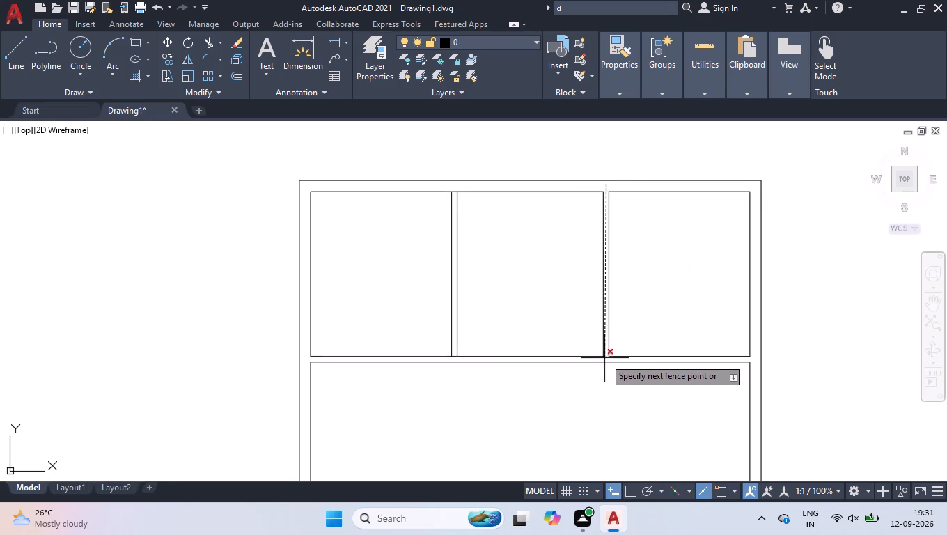
left_click(606, 361)
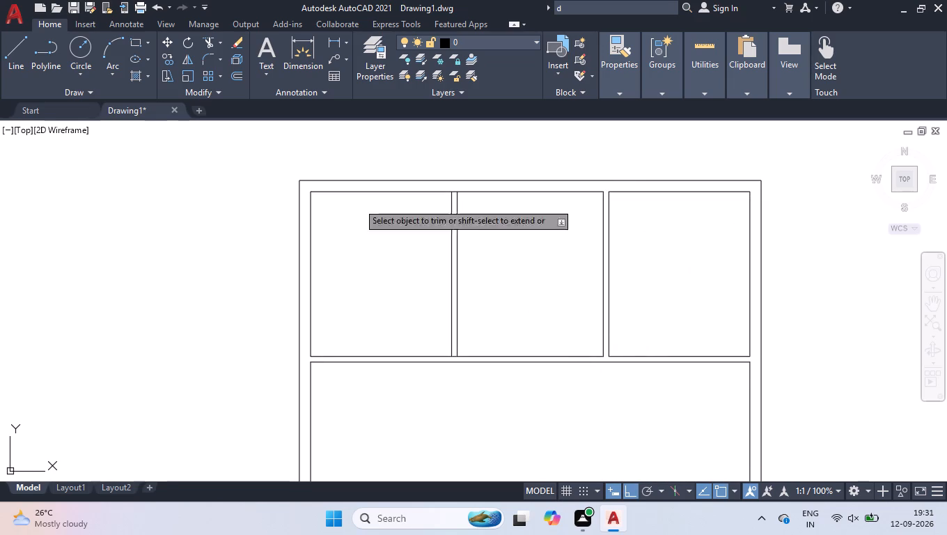
left_click(454, 187)
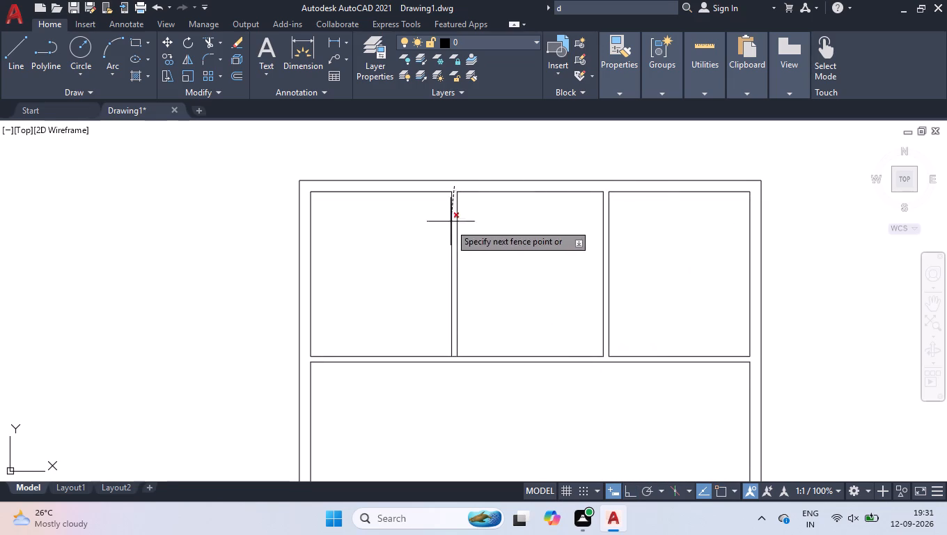
left_click(457, 361)
key("space")
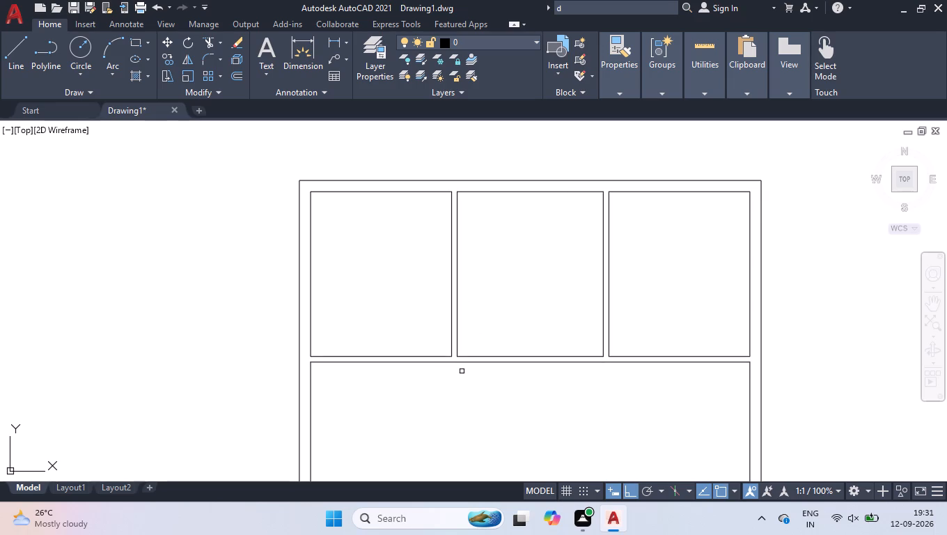
Offset the middle room's inner right wall line 6'1" to the left.
scroll(375, 173, "down", 2)
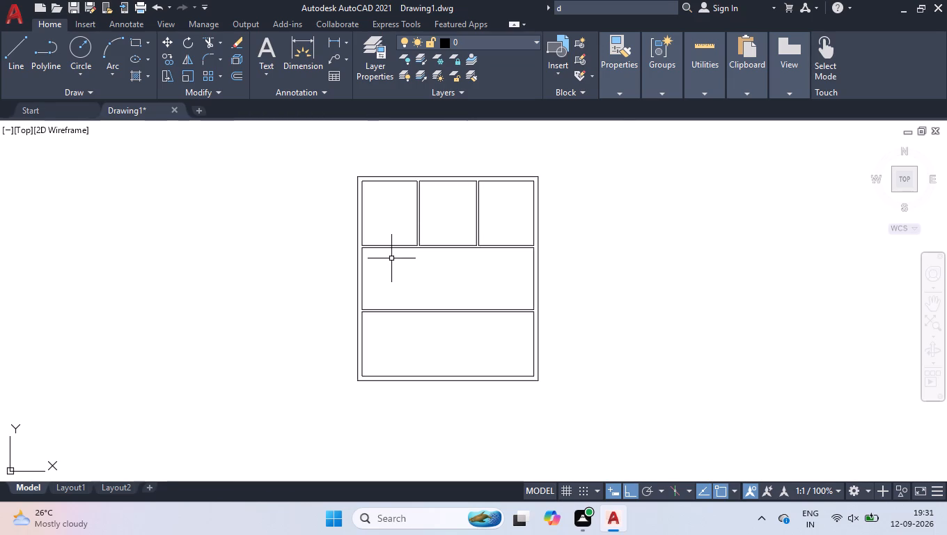
scroll(391, 258, "up", 1)
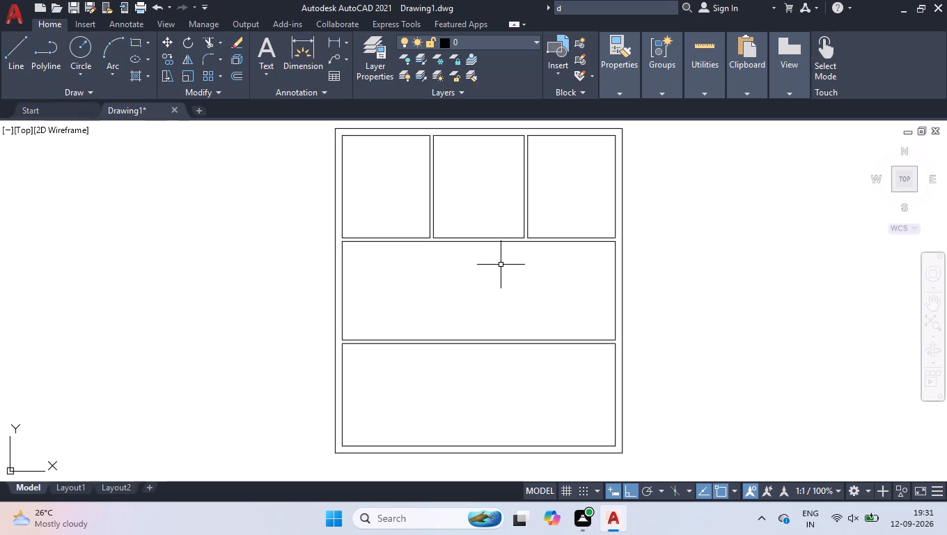
scroll(507, 255, "down", 1)
scroll(522, 281, "up", 1)
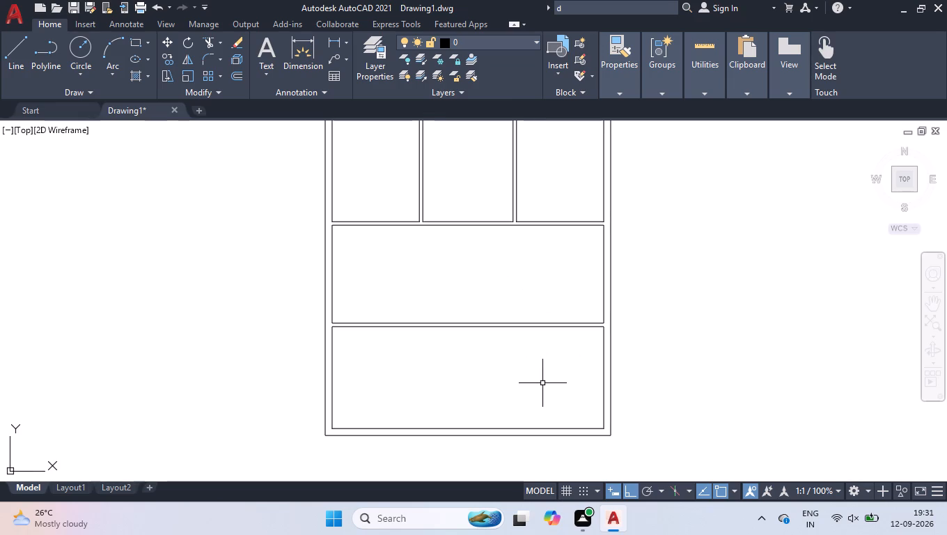
scroll(545, 420, "up", 1)
scroll(542, 415, "down", 1)
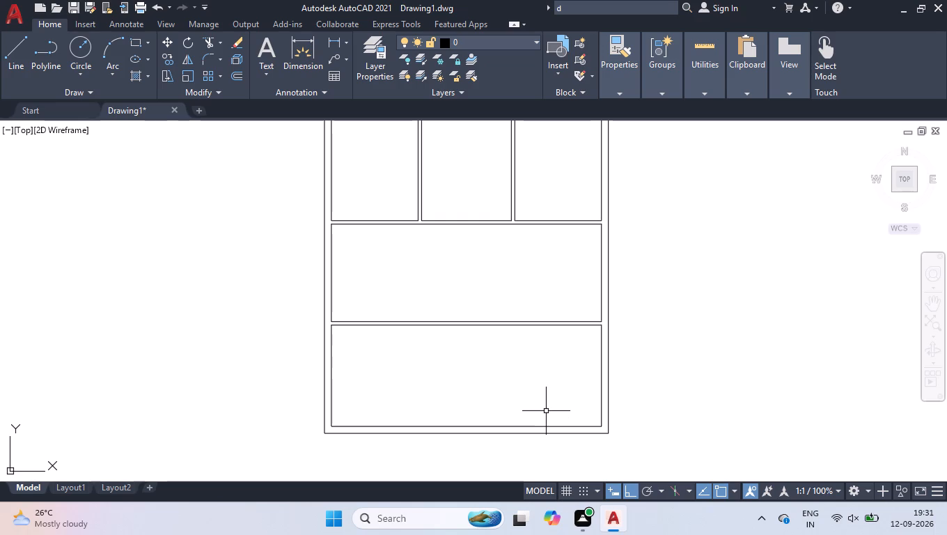
type("off")
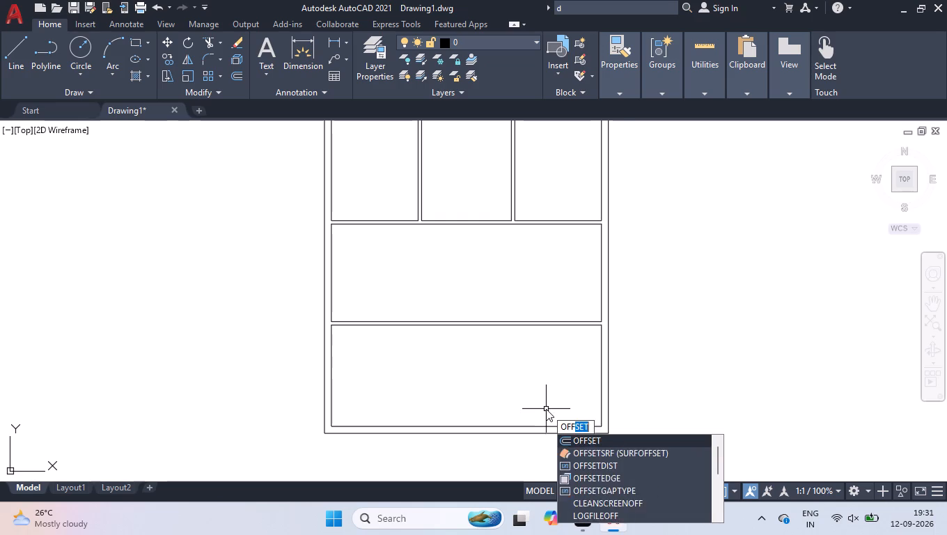
key("Return")
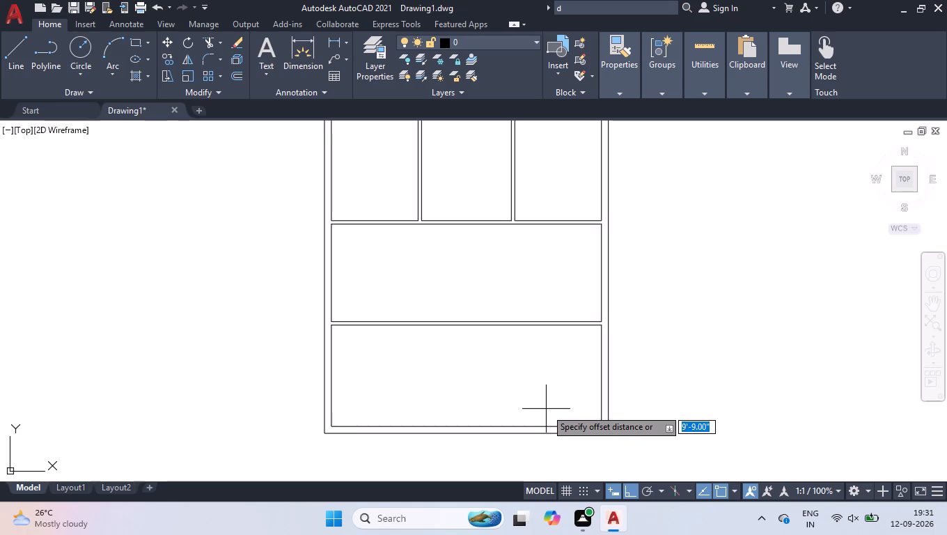
type("6'1")
key("Return")
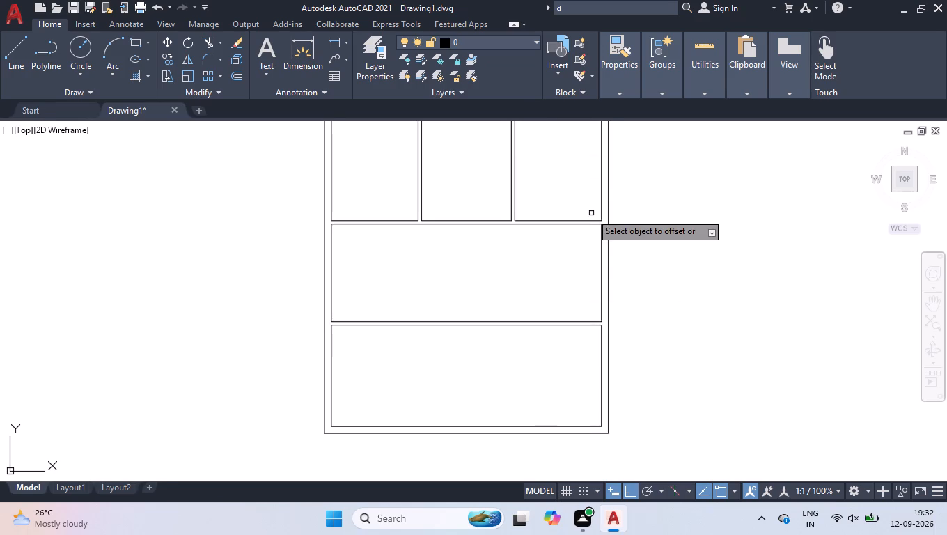
scroll(591, 213, "up", 2)
scroll(613, 274, "down", 2)
scroll(611, 326, "up", 1)
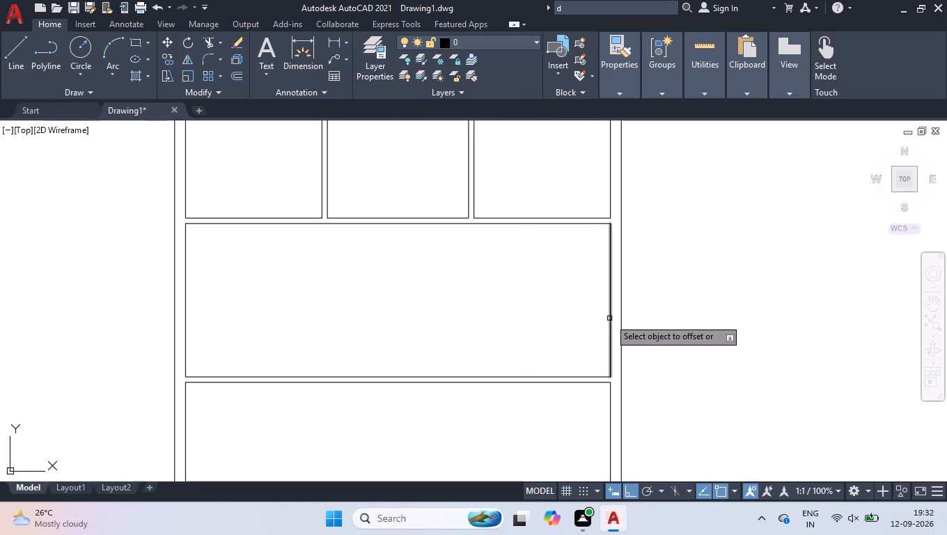
left_click(609, 318)
left_click(560, 316)
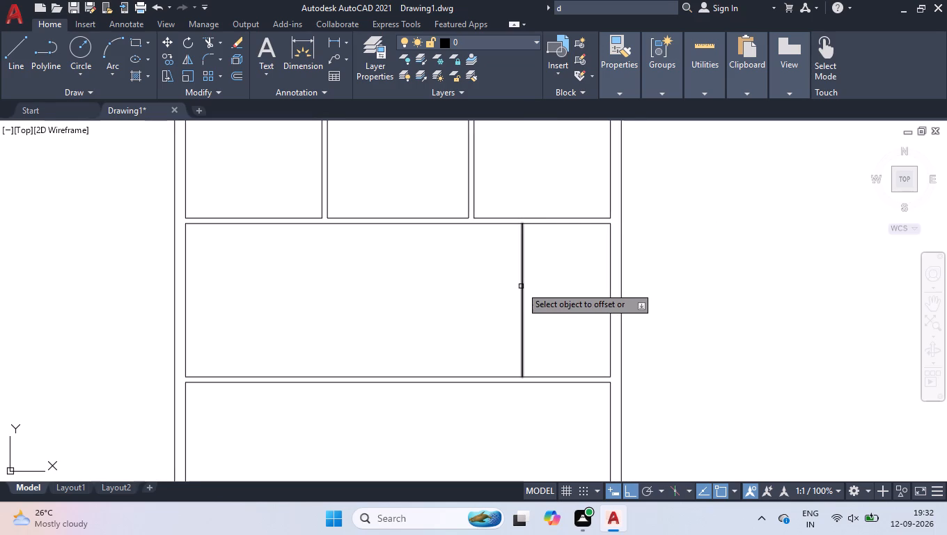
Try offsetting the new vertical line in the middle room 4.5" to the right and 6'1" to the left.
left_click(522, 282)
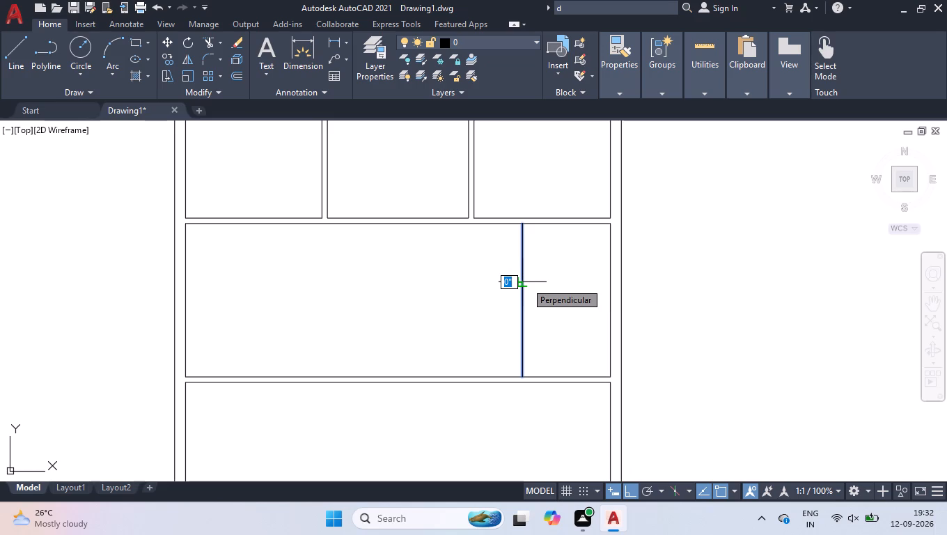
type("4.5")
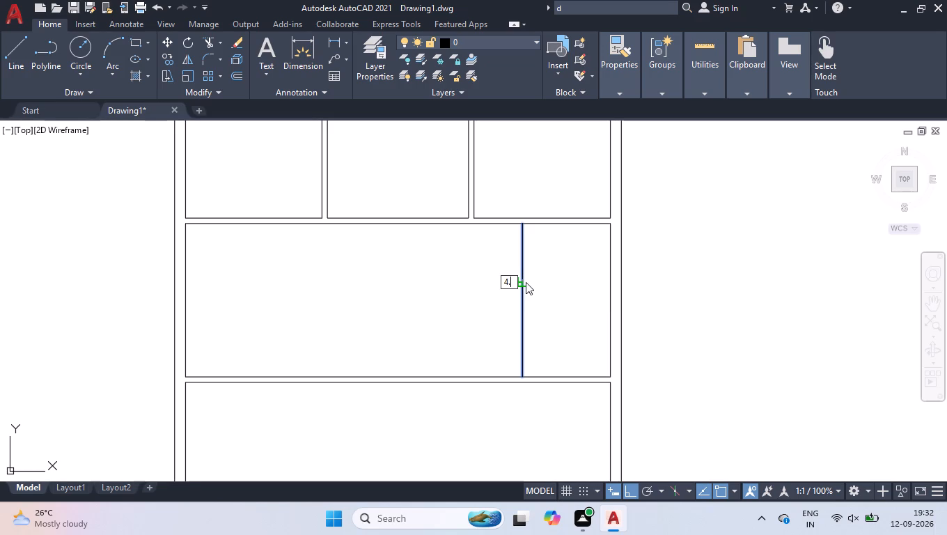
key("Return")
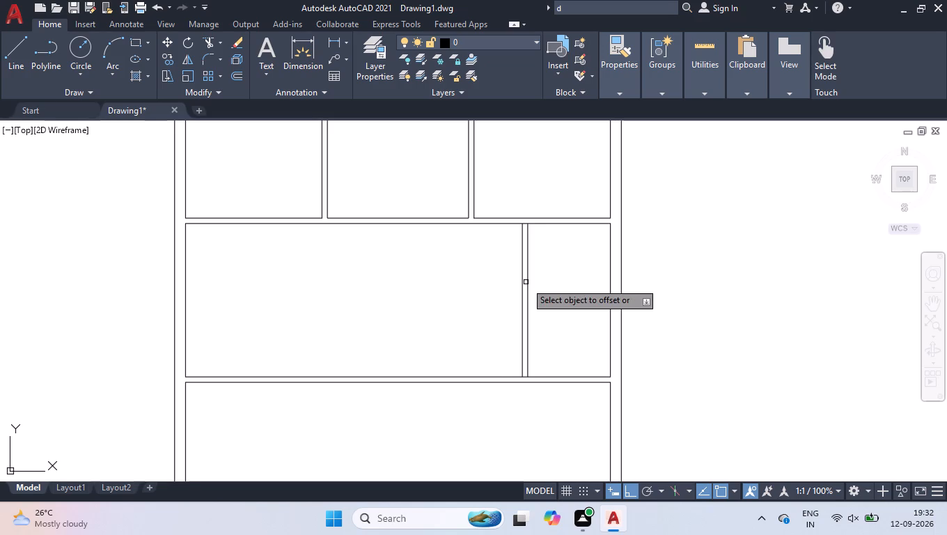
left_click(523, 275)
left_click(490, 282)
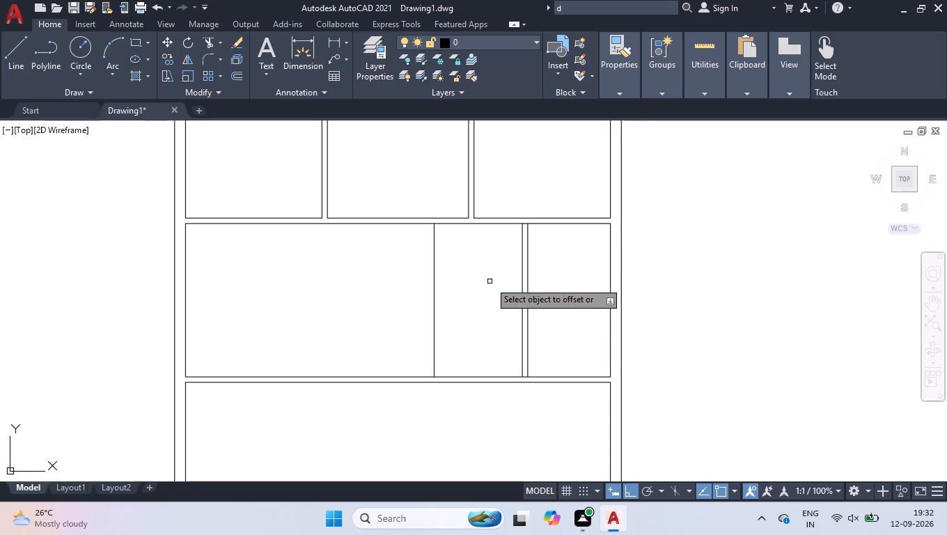
Offset the middle room's first new vertical line 4.5" to the left to form a partition wall.
left_click(521, 268)
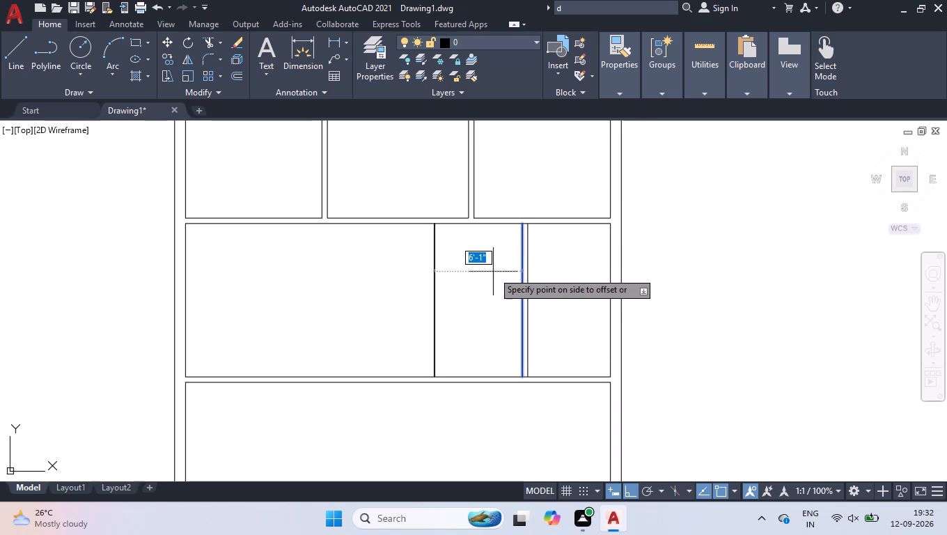
type("4.6")
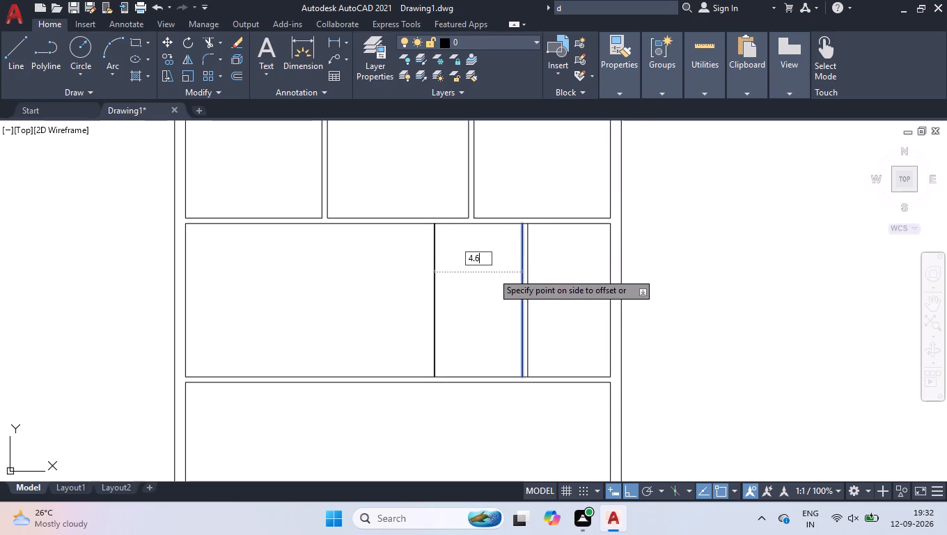
key("BackSpace")
key("5")
key("Return")
key("Return")
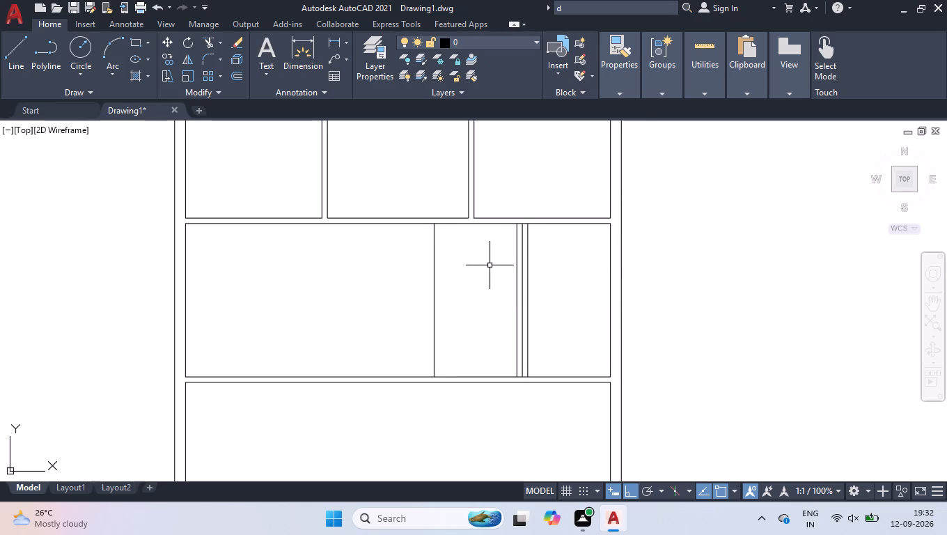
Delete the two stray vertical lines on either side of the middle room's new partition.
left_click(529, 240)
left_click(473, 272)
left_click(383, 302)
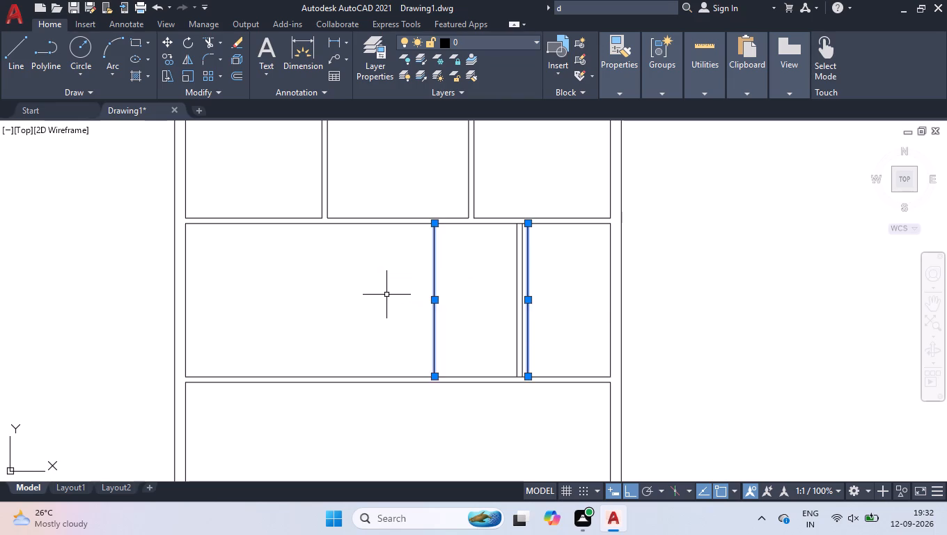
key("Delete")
Trim the horizontal wall lines between the middle row's two partition lines, at both ends of the partition.
type("tr")
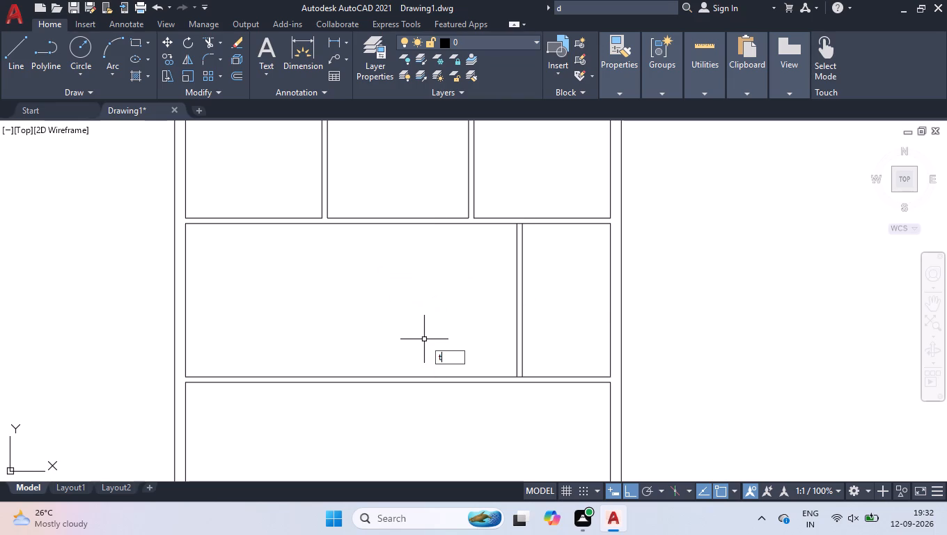
key("Return")
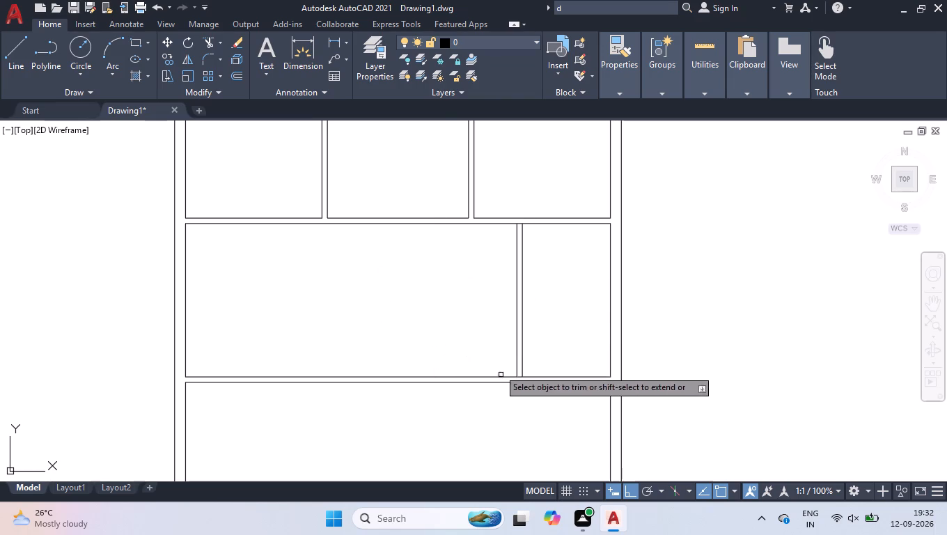
scroll(506, 328, "up", 1)
left_click(528, 159)
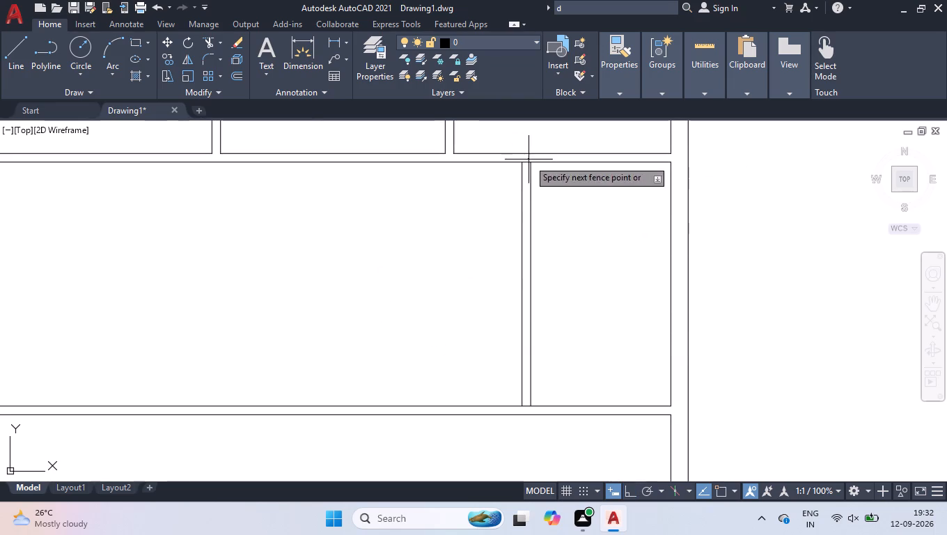
left_click(525, 412)
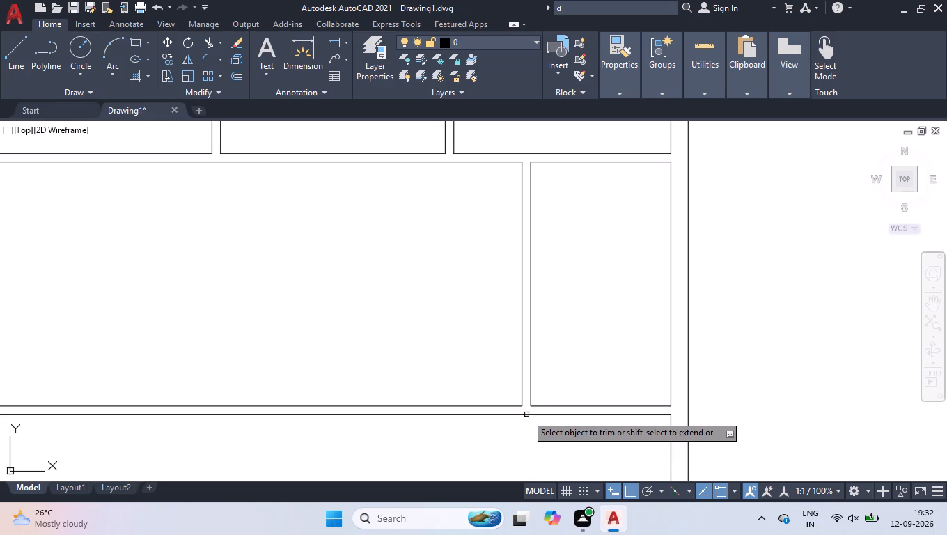
key("Return")
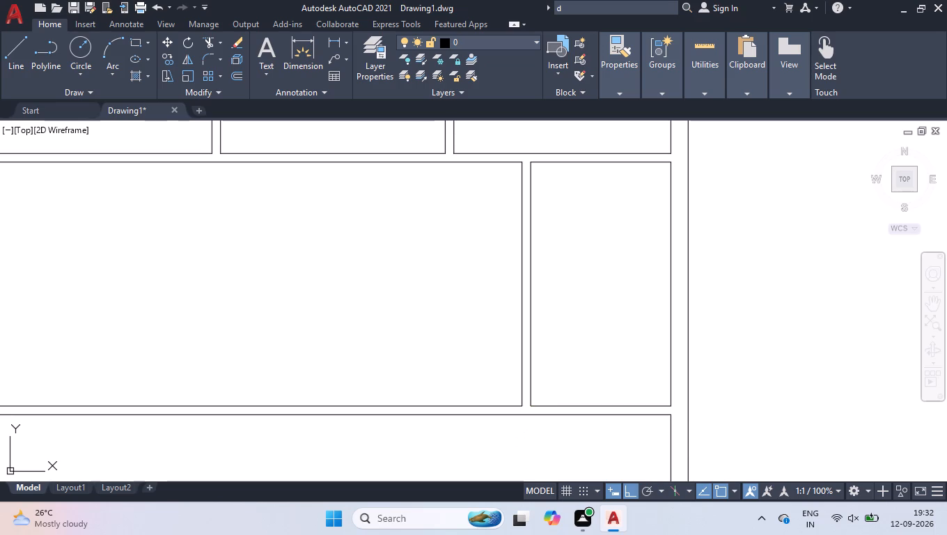
Offset the top and bottom wall lines of the middle row's small right room 5'1" inward, forming a horizontal partition.
type("off")
key("Return")
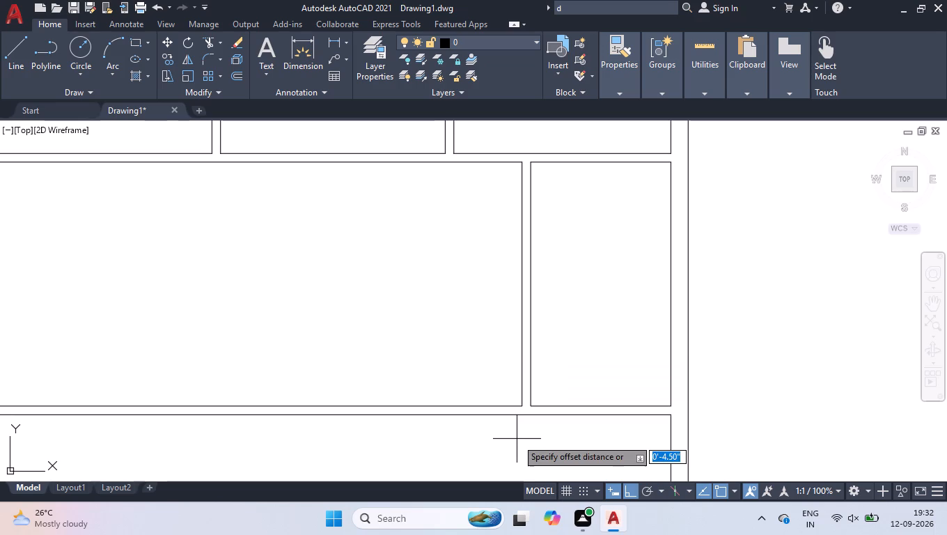
type("5'1")
key("Return")
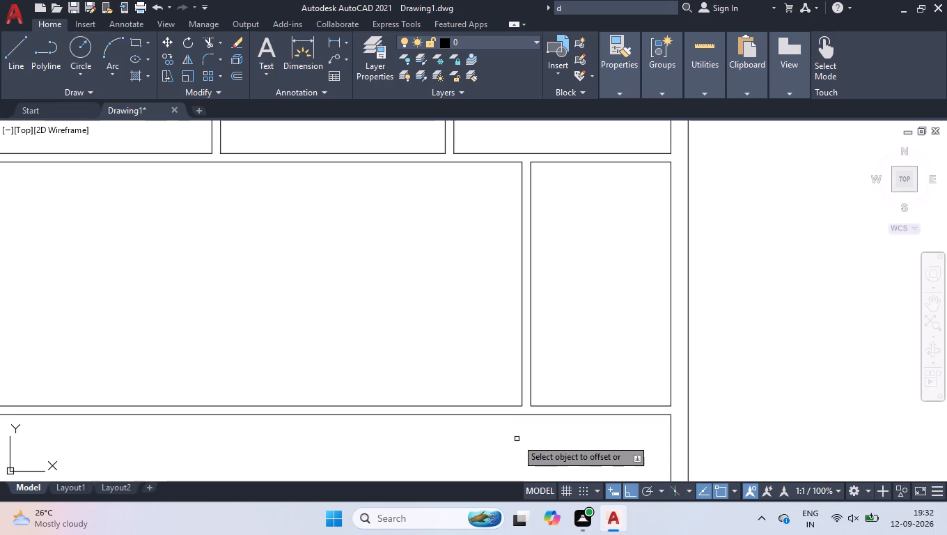
left_click(616, 163)
left_click(611, 188)
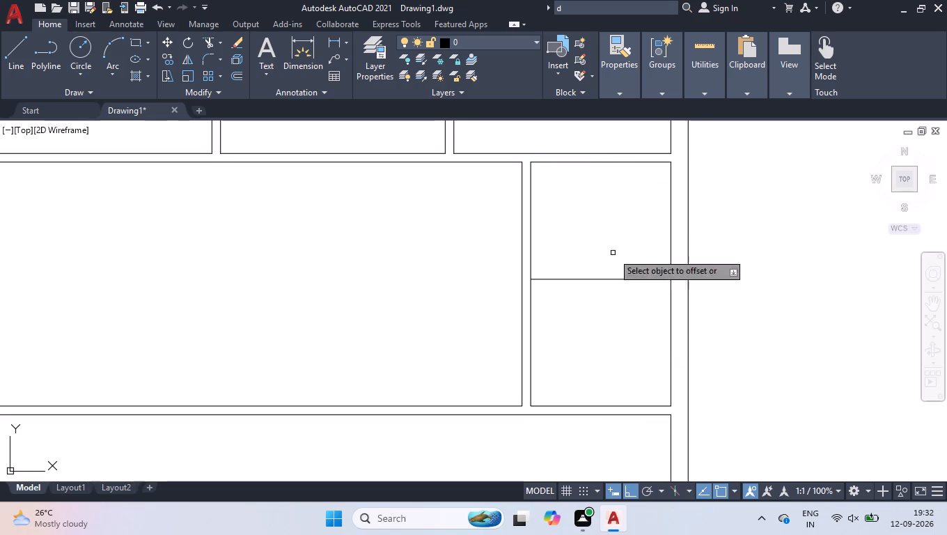
left_click(600, 406)
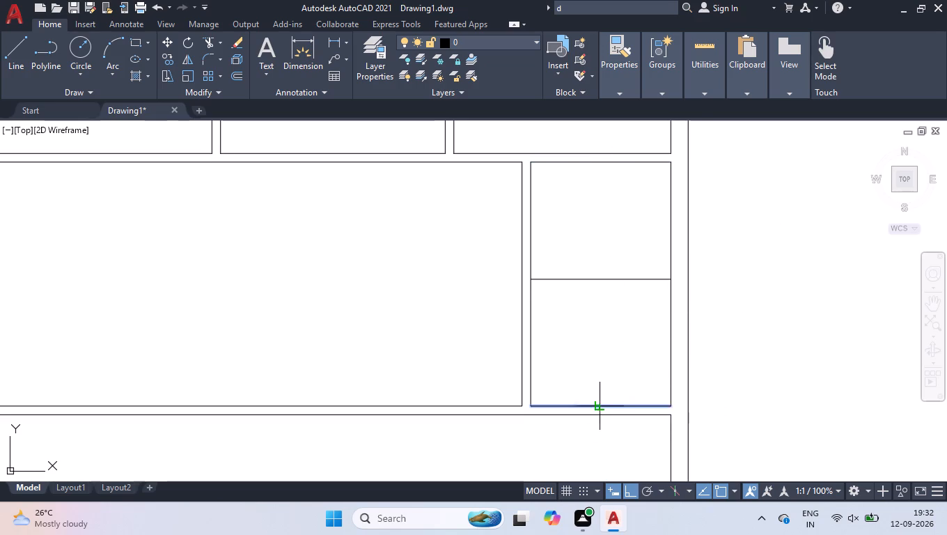
left_click(611, 354)
key("space")
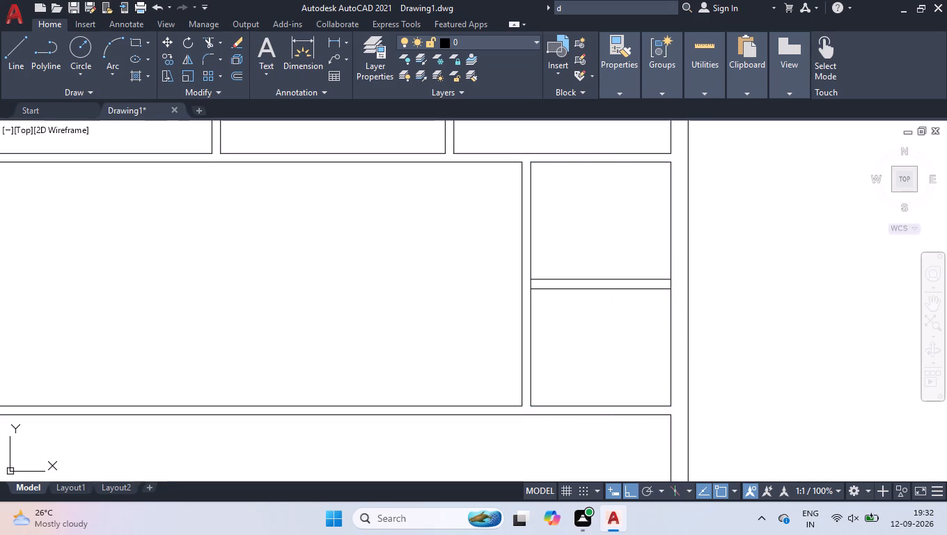
Measure the upper small room in the middle row with the quick measuring tool.
left_click(684, 120)
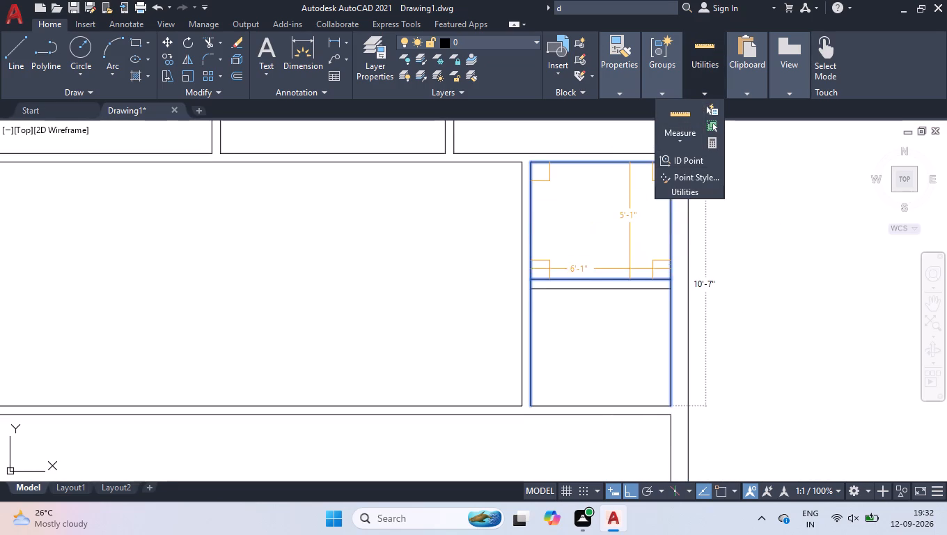
key("Return")
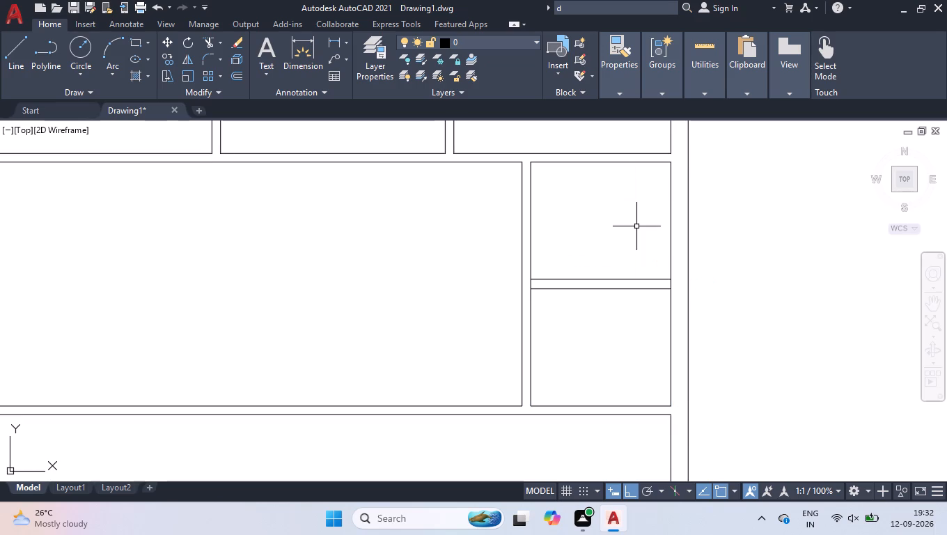
Trim the vertical wall lines between the two horizontal partition lines, at both ends of the small rooms' partition.
type("tr")
key("Return")
scroll(651, 263, "up", 1)
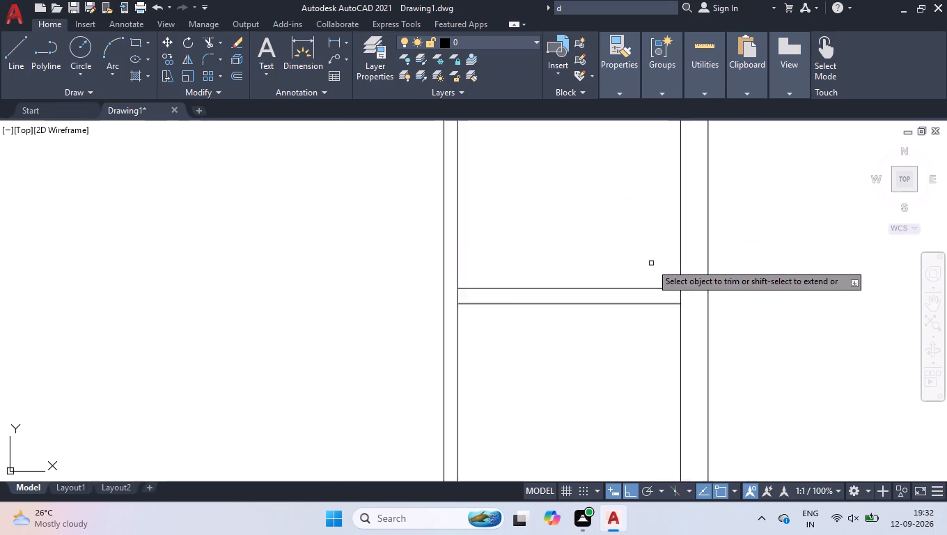
scroll(651, 263, "up", 1)
left_click(710, 316)
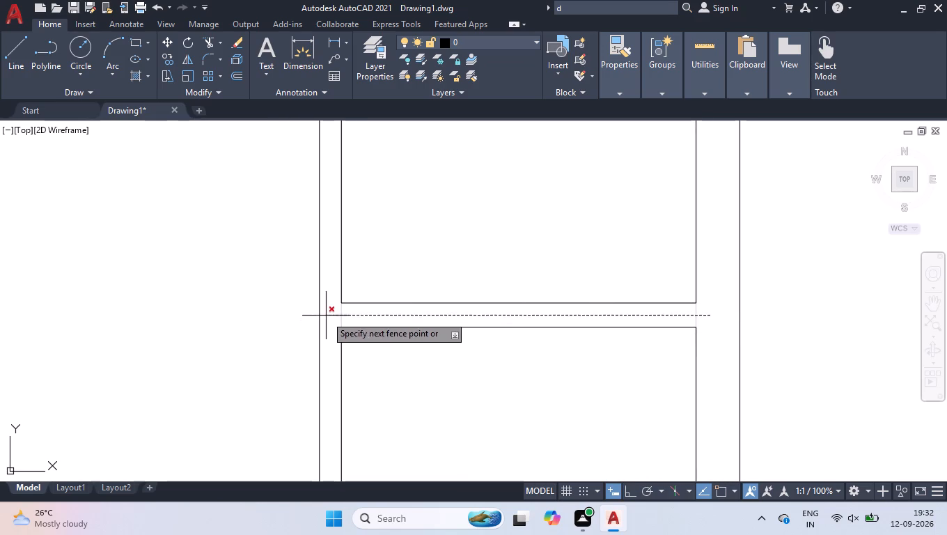
left_click(326, 316)
key("Return")
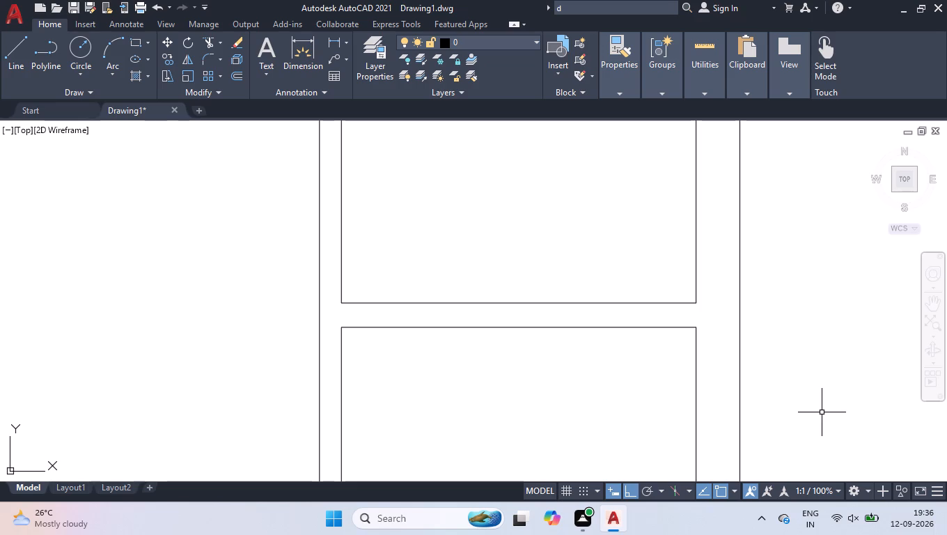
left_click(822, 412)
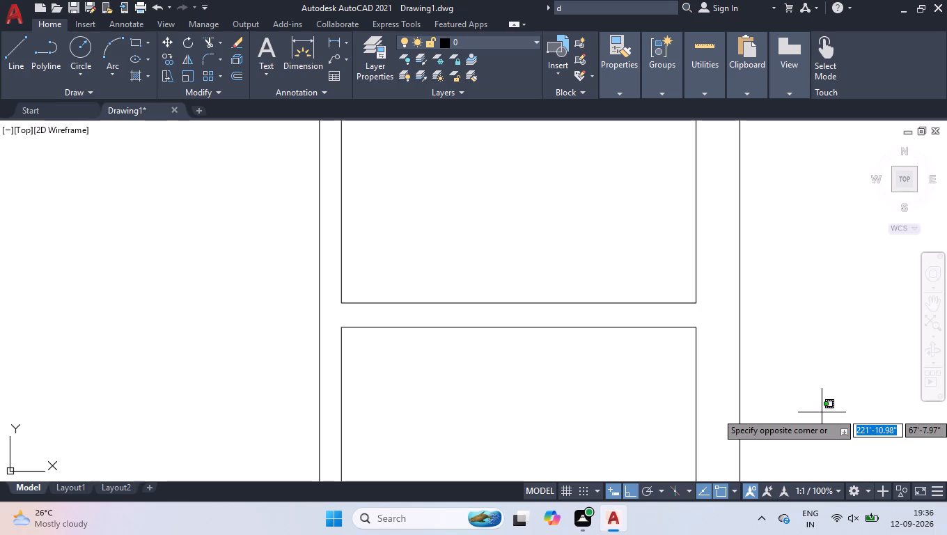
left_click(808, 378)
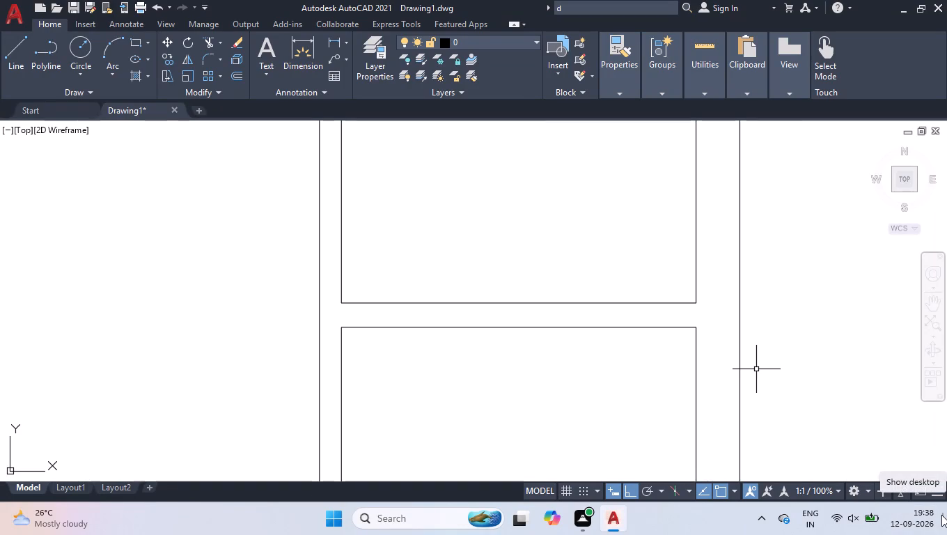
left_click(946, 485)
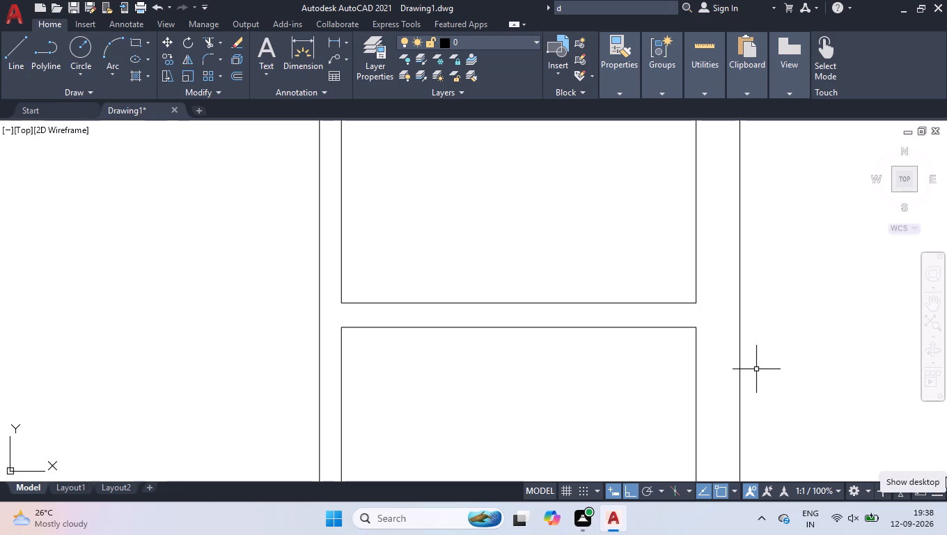
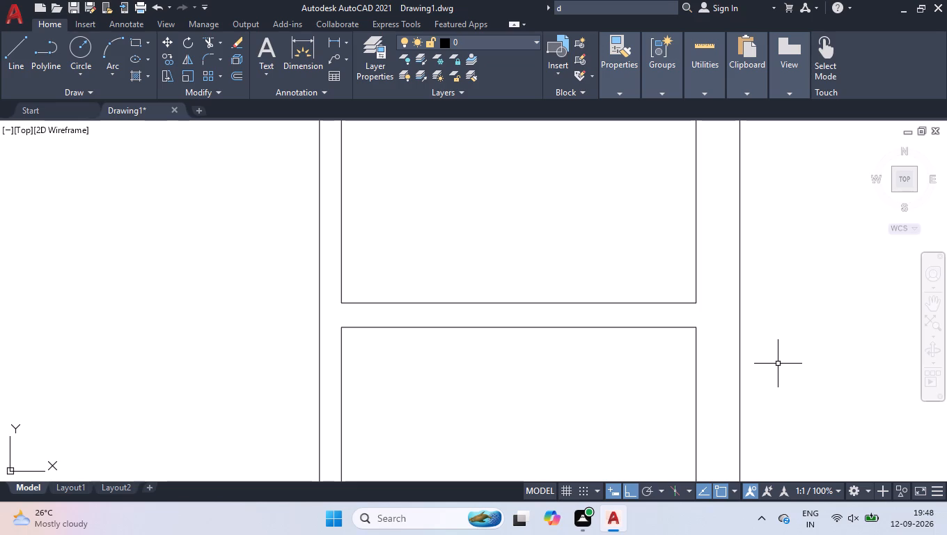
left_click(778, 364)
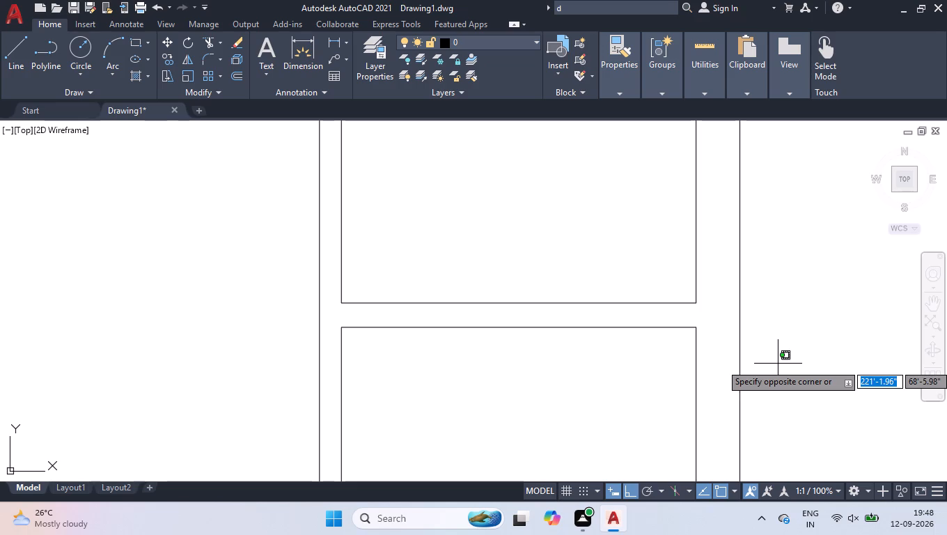
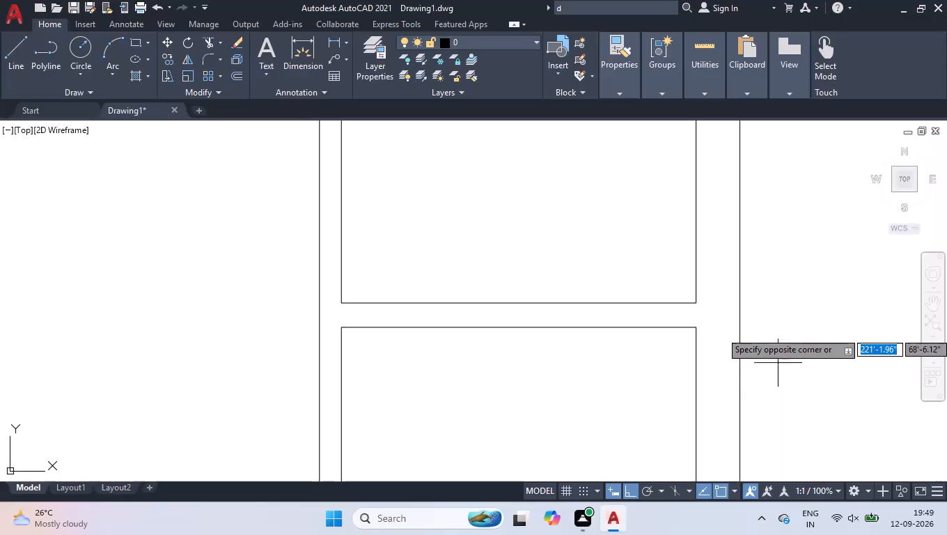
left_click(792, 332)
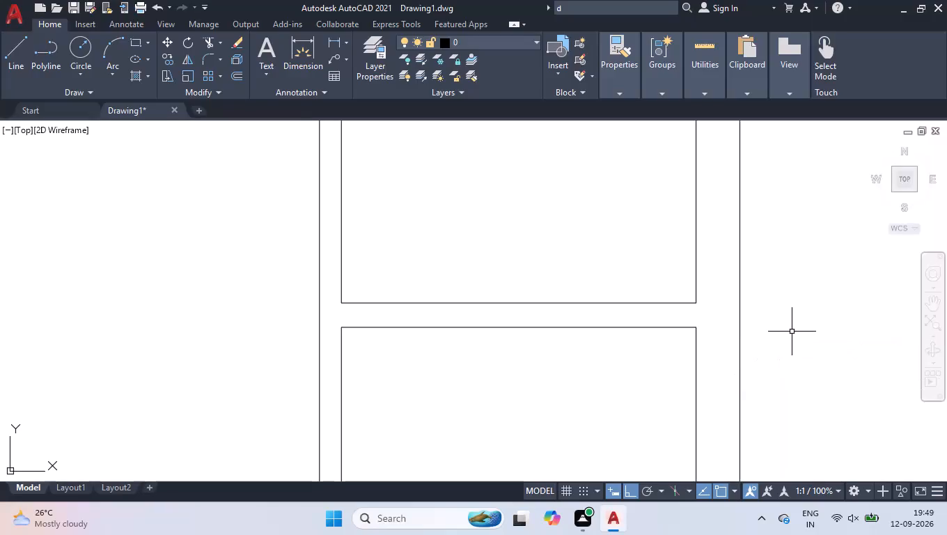
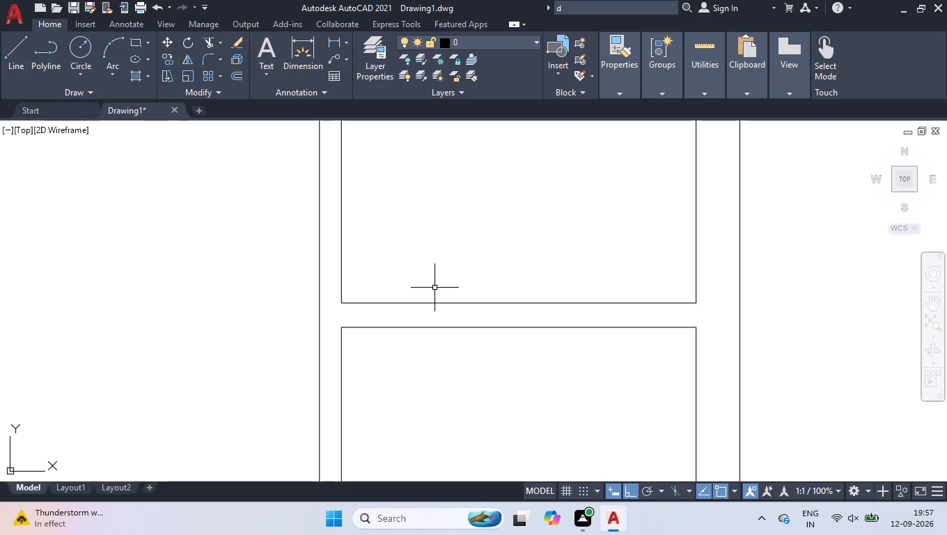
Offset the left and right inner wall lines of the bottom row inward by 9'5" to divide it into three rooms.
scroll(331, 275, "down", 3)
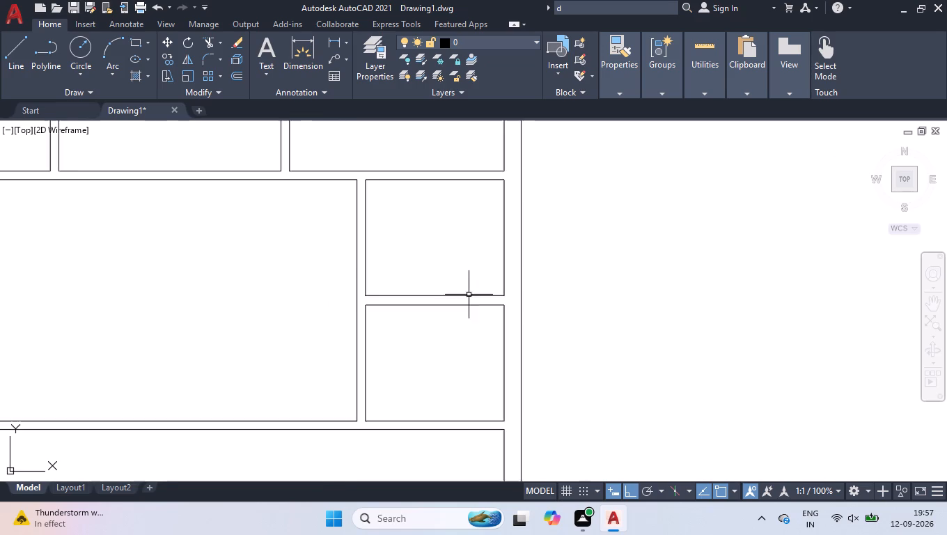
scroll(477, 281, "down", 2)
scroll(389, 247, "up", 1)
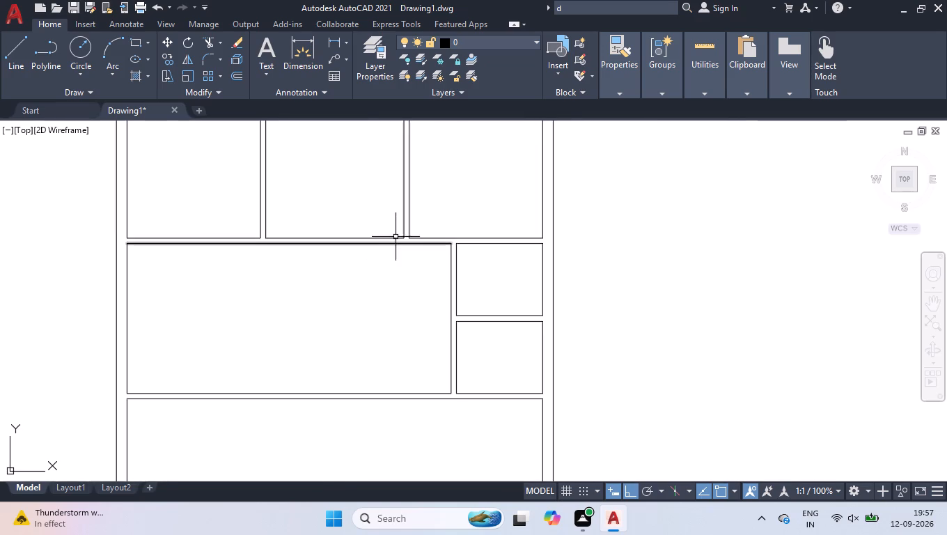
scroll(569, 307, "down", 1)
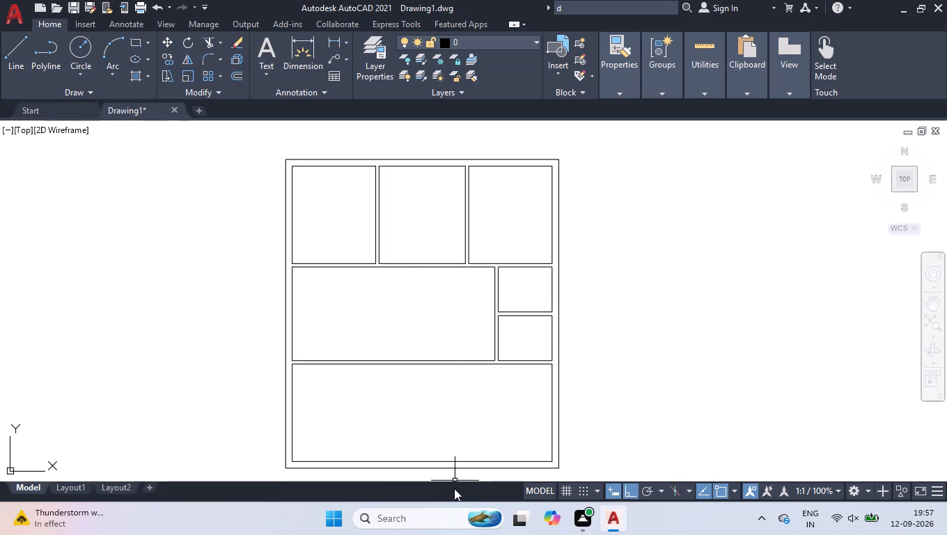
scroll(393, 470, "up", 2)
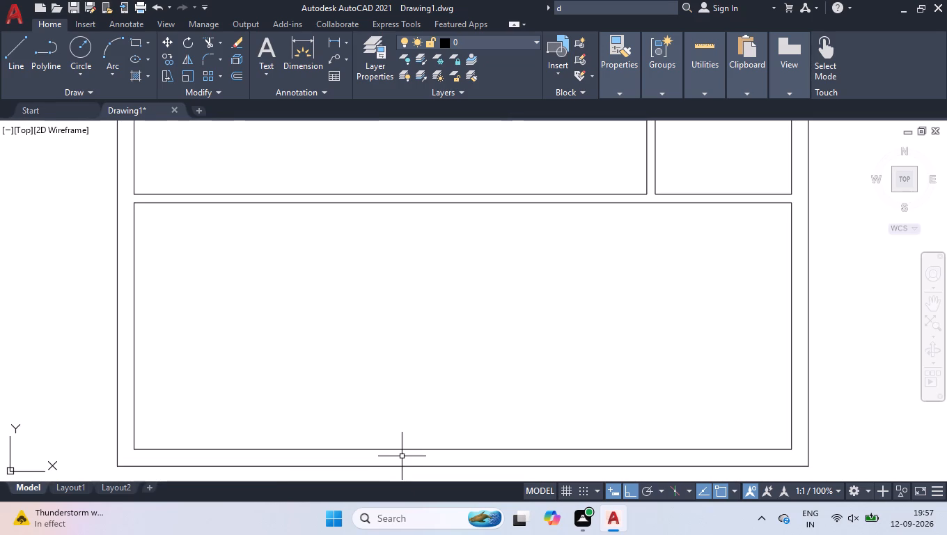
type("off")
key("Return")
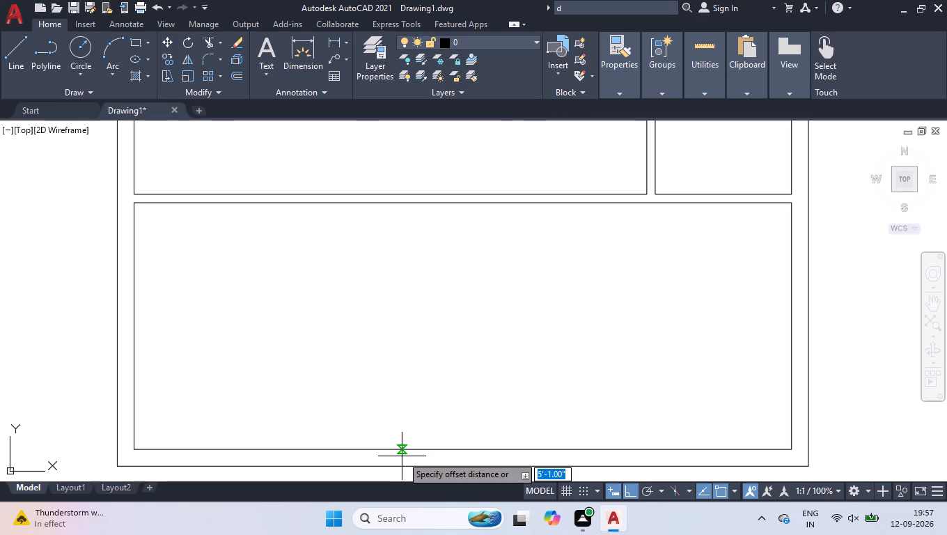
type("9'6")
key("BackSpace")
key("5")
key("Return")
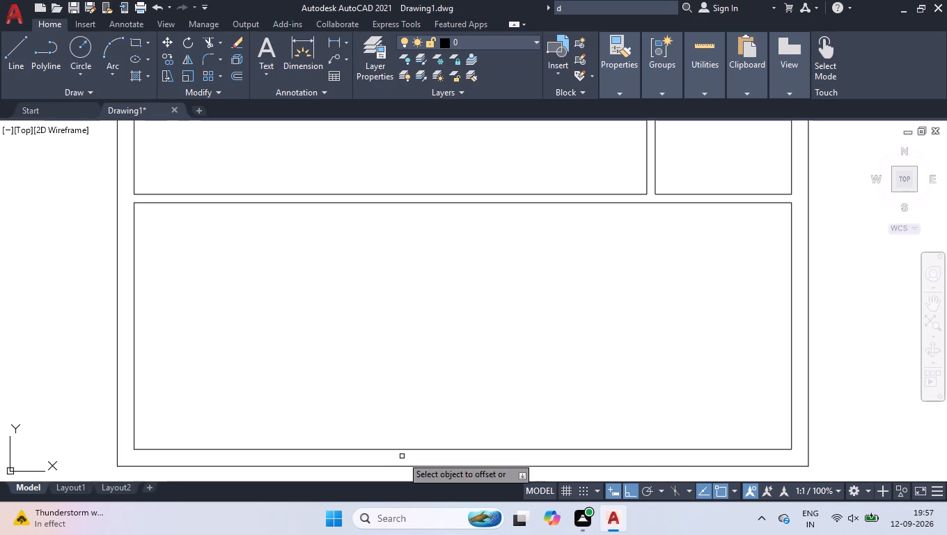
left_click(134, 299)
left_click(306, 332)
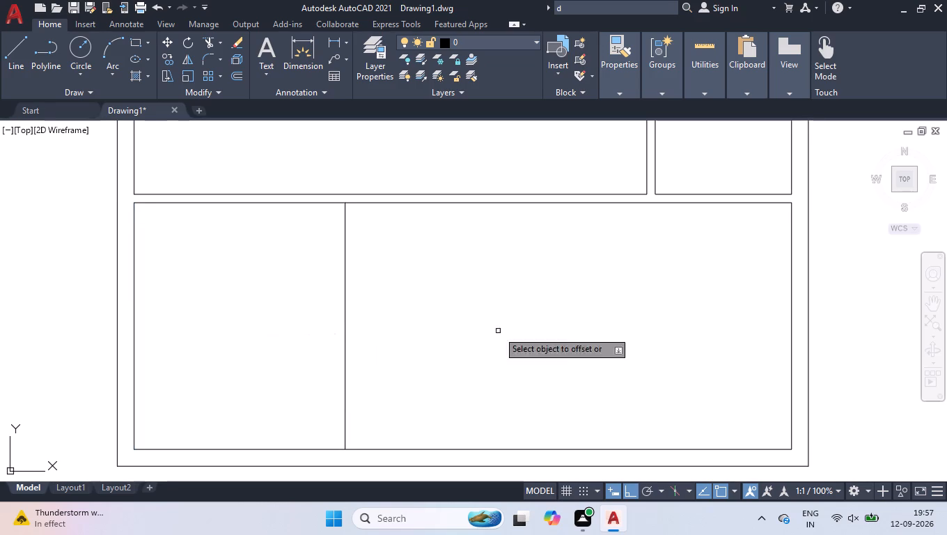
left_click(791, 325)
left_click(531, 346)
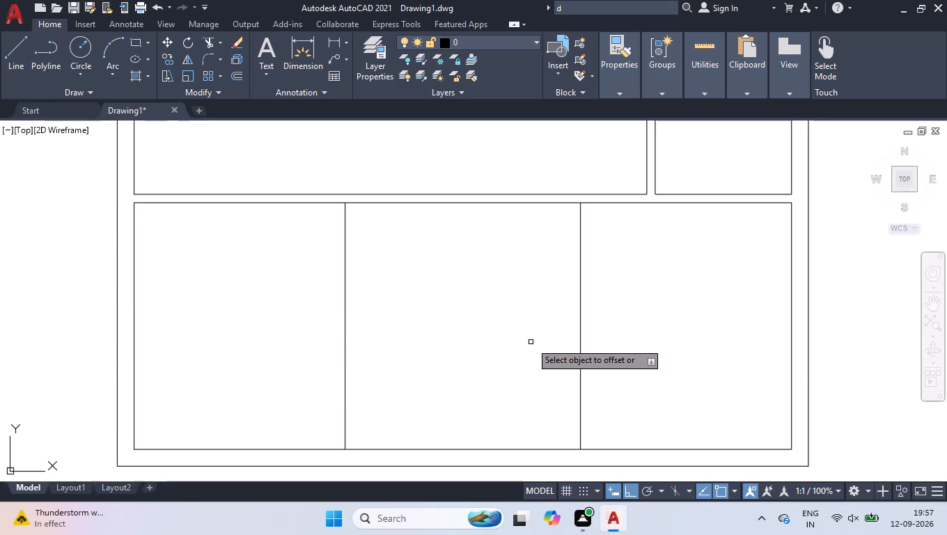
key("space")
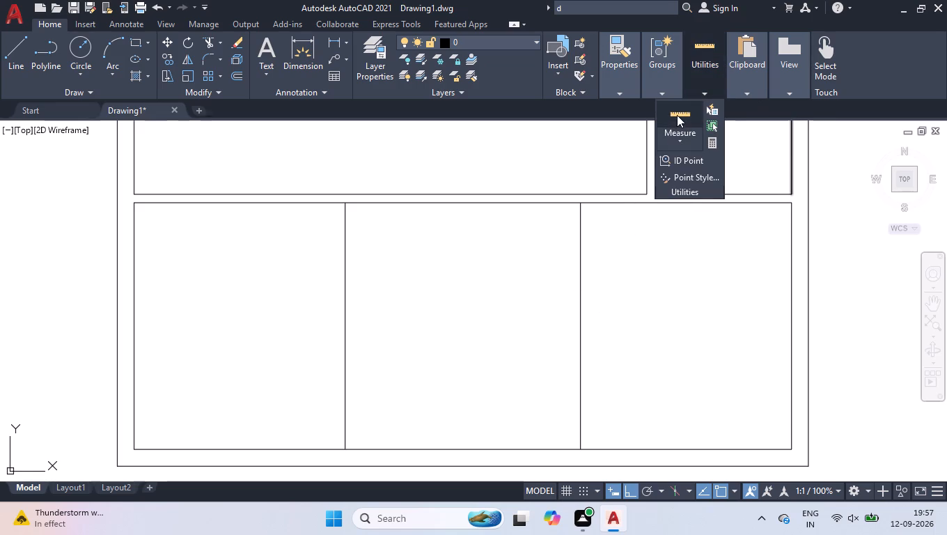
left_click(678, 114)
key("Return")
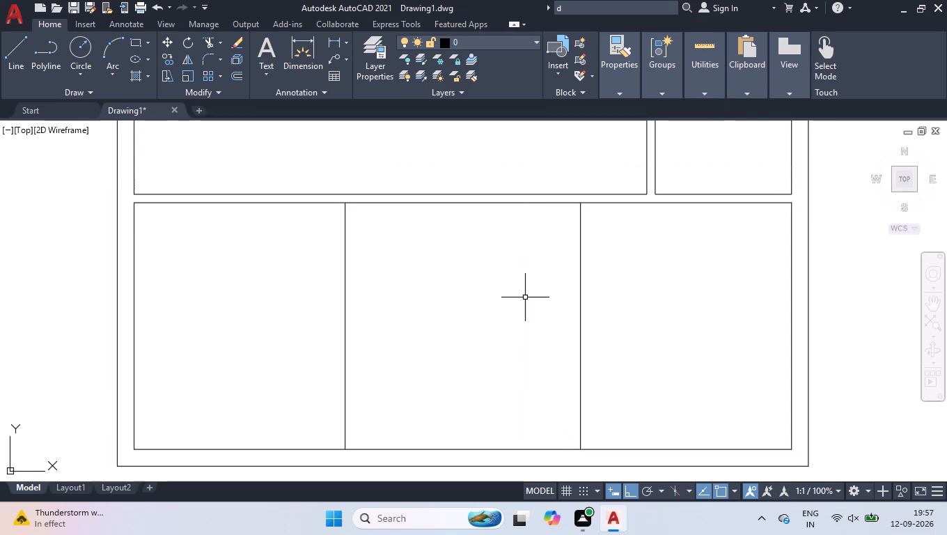
Offset both new dividing lines in the bottom row by 4.5" toward the middle room to form the partitions.
type("off")
key("Return")
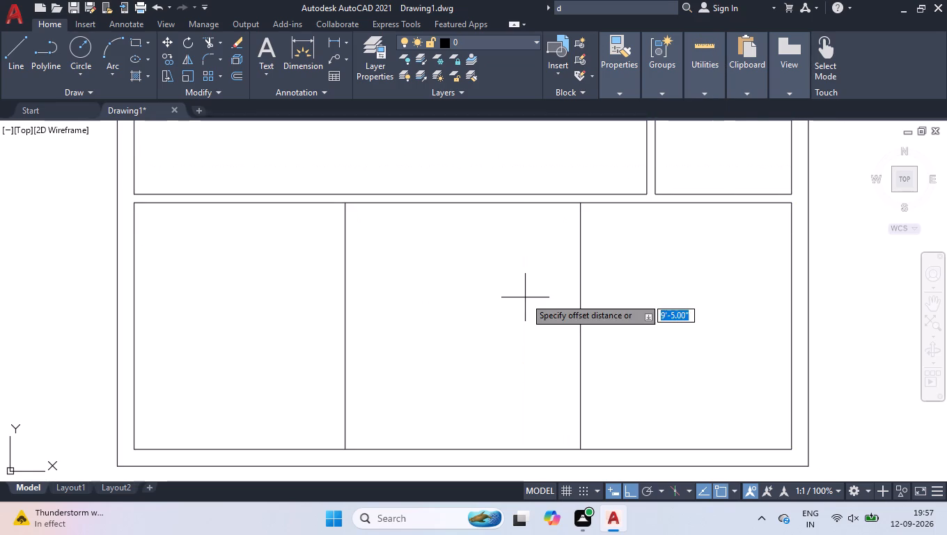
key("4")
type(".5")
key("Return")
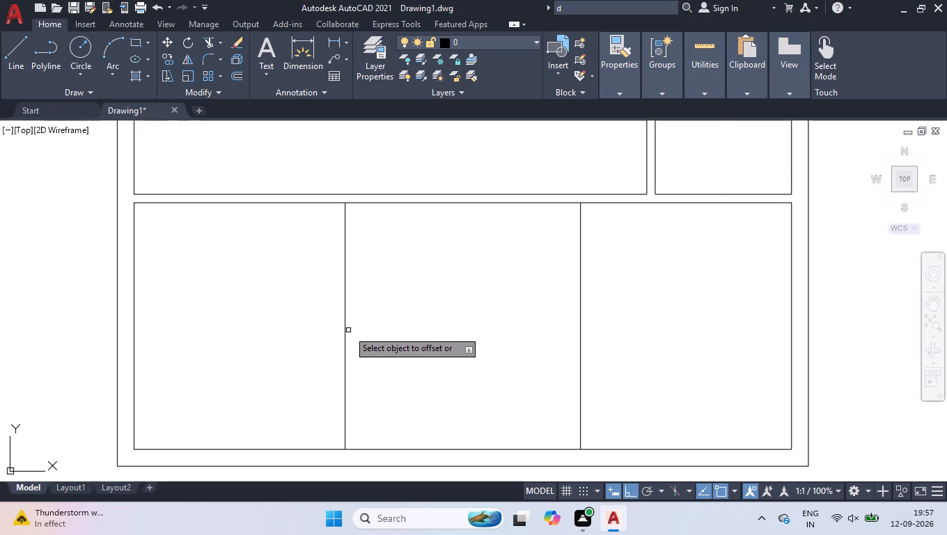
left_click(345, 328)
left_click(512, 329)
left_click(581, 314)
left_click(544, 319)
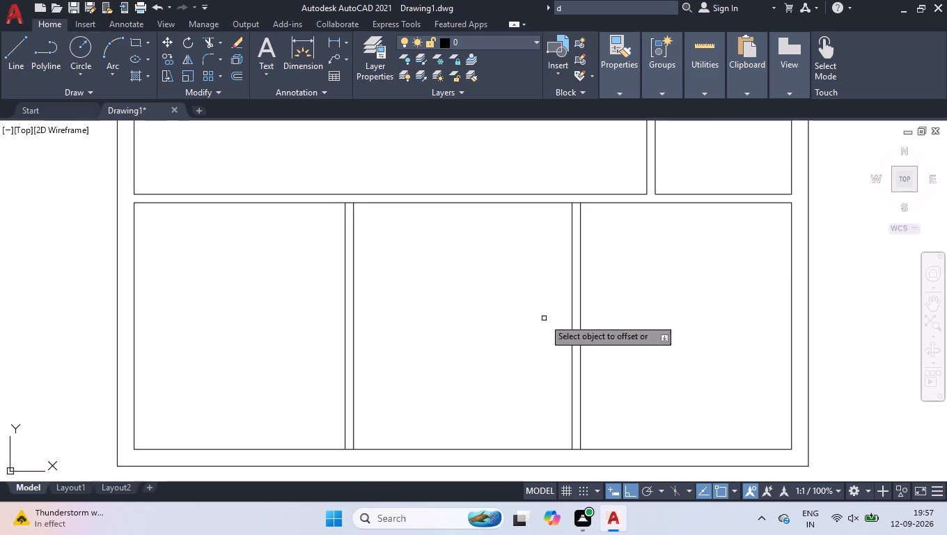
key("Return")
Extend the four bottom-row partition lines up to the far line of the horizontal partition and down to the outer wall line.
type("ex")
key("Return")
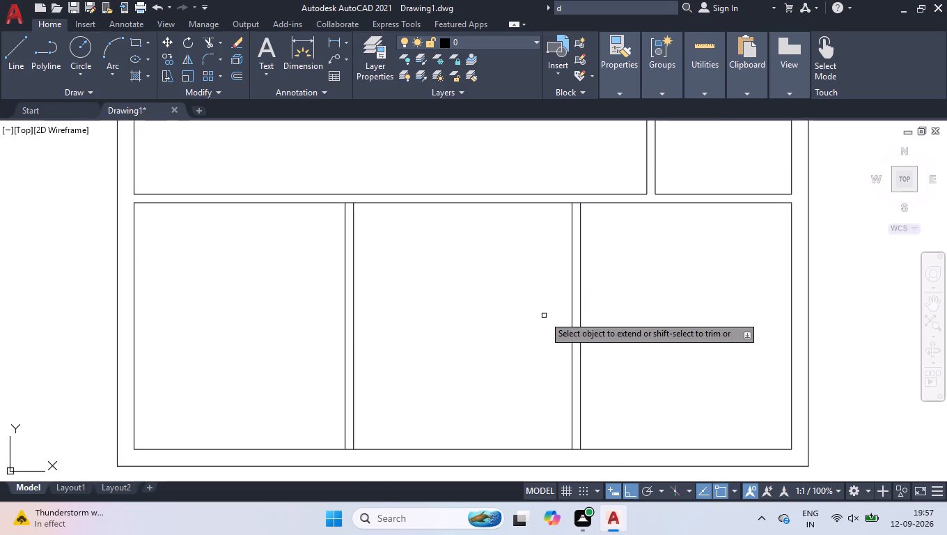
left_click(615, 224)
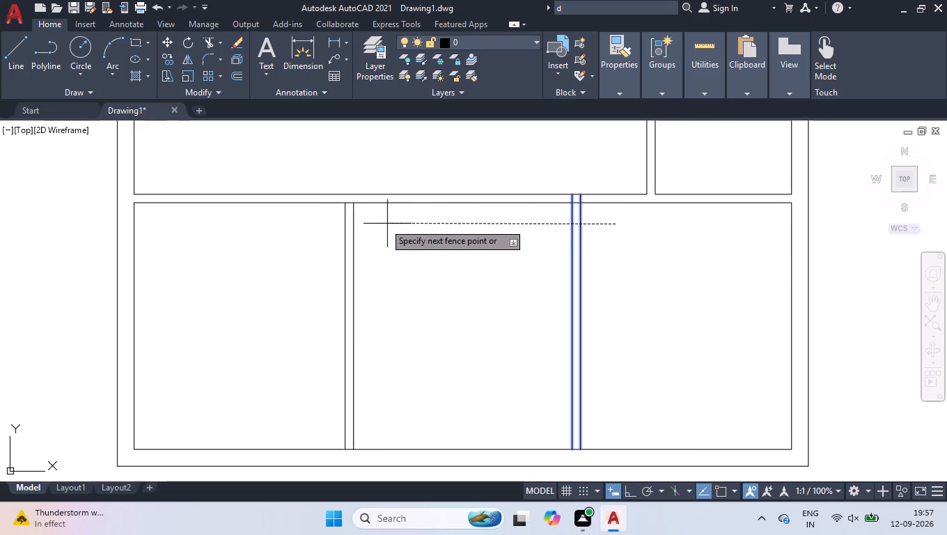
left_click(281, 220)
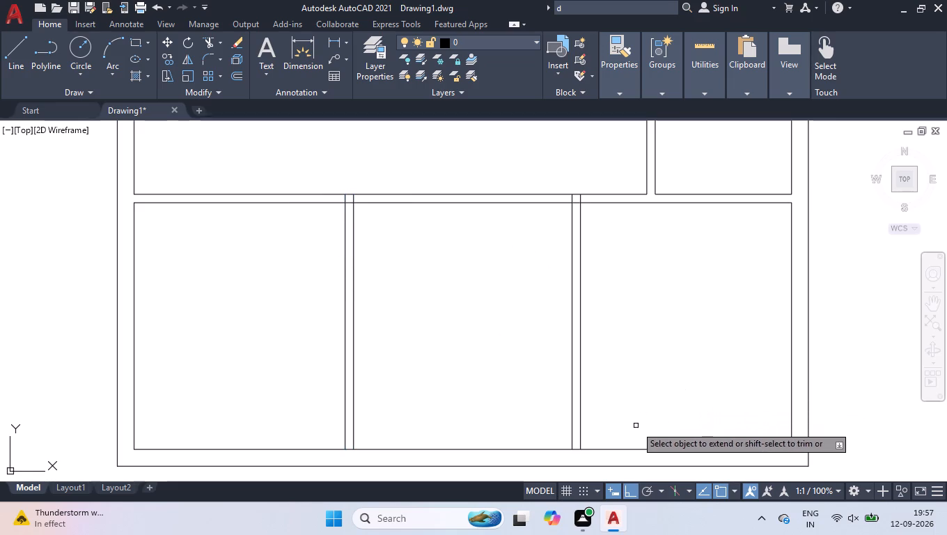
left_click(613, 437)
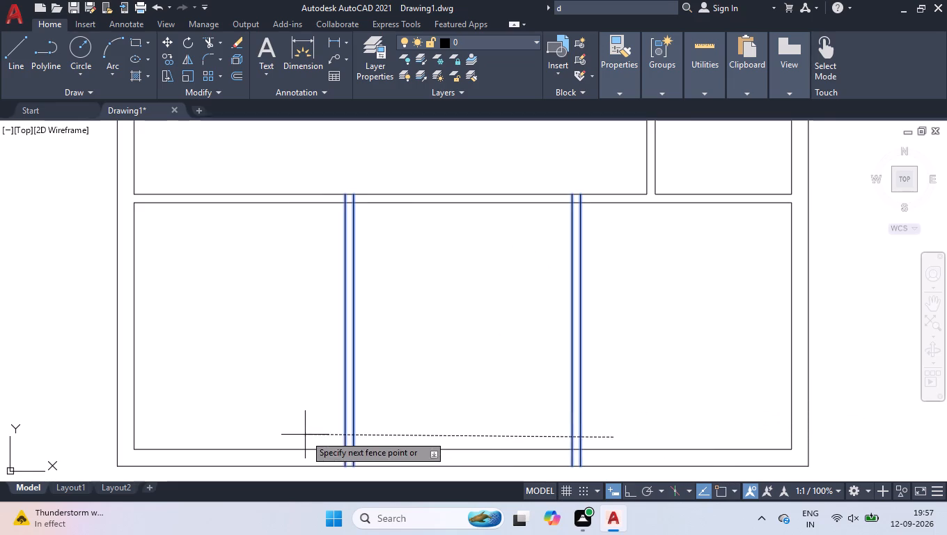
left_click(305, 435)
key("Return")
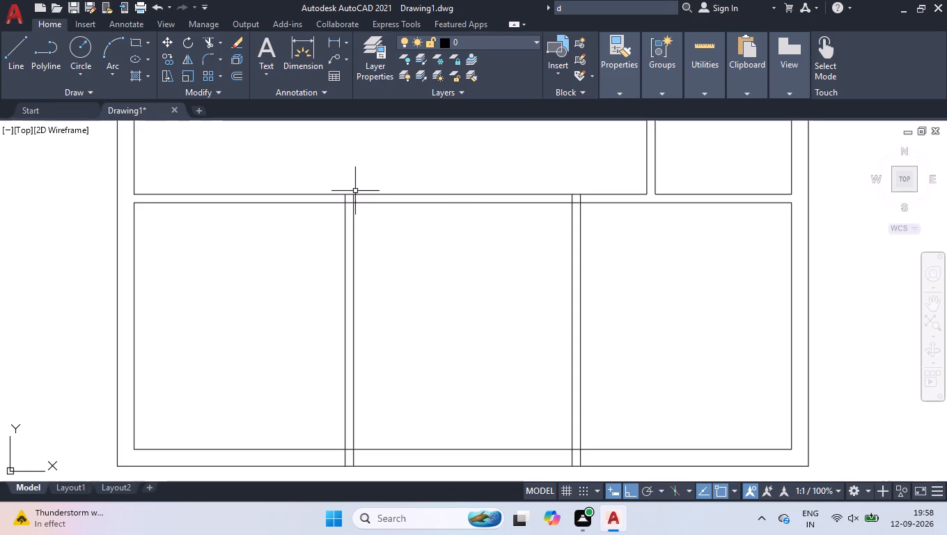
Offset the left inner wall line of the middle row 5'10" into the large room.
scroll(343, 194, "up", 3)
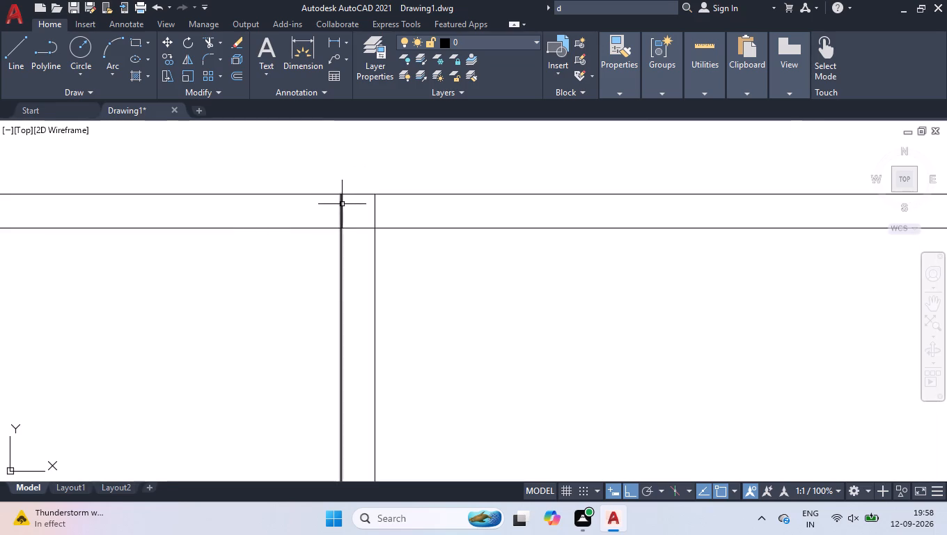
scroll(343, 205, "down", 5)
scroll(406, 233, "down", 2)
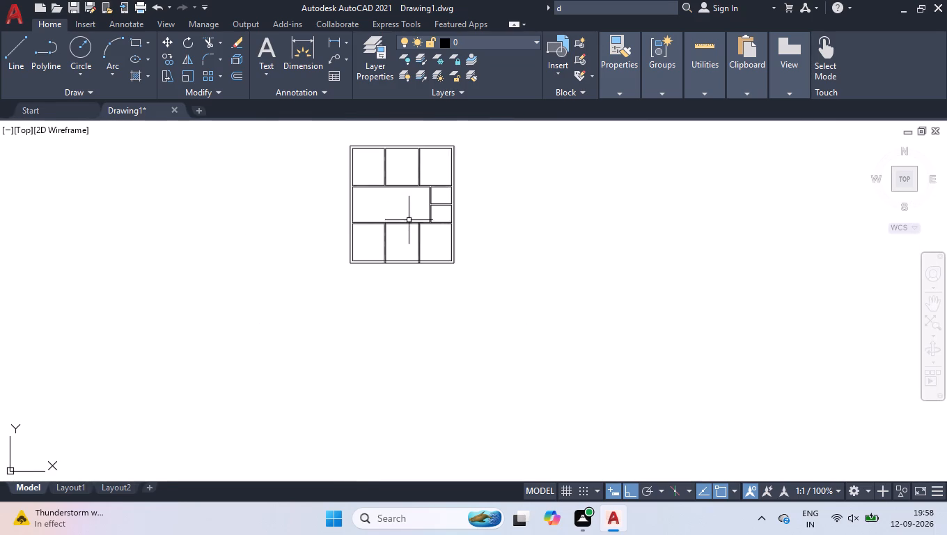
scroll(398, 148, "up", 3)
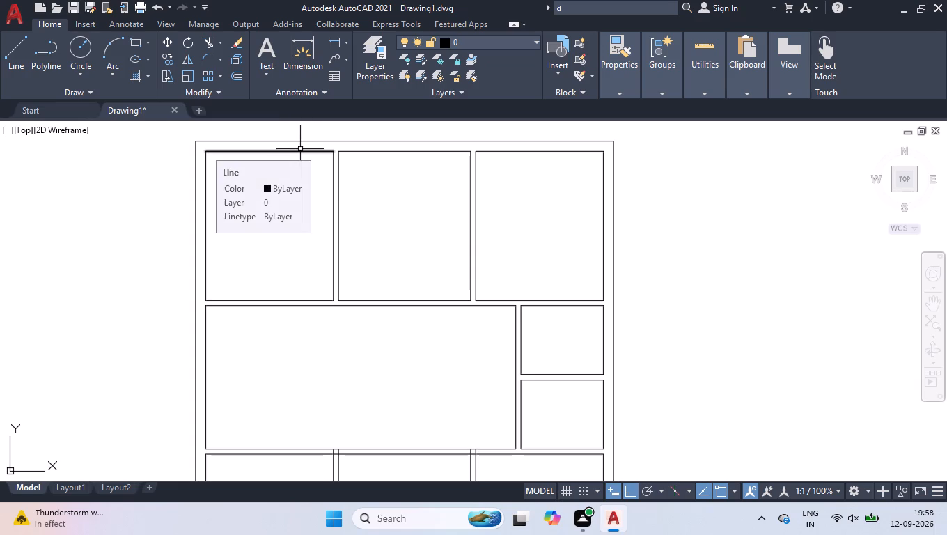
type("off")
key("Return")
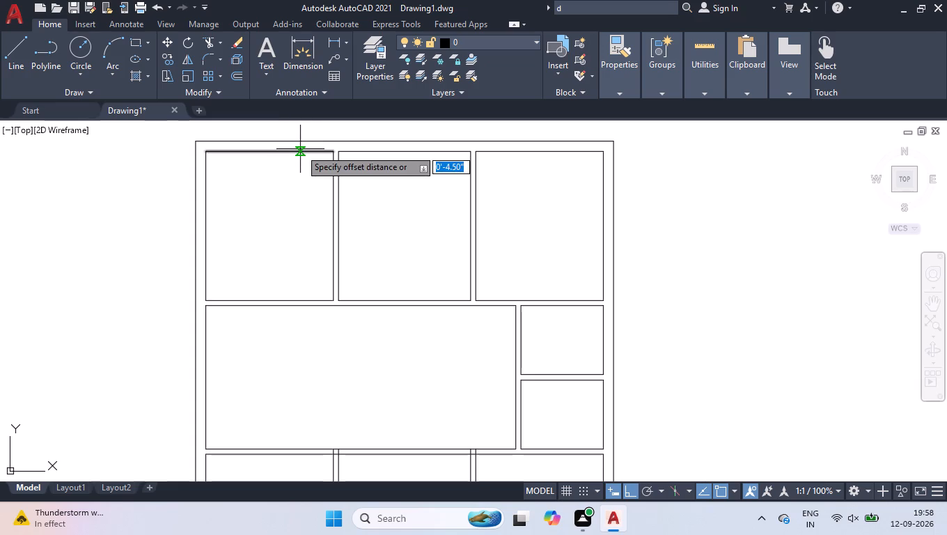
type("5'10")
key("Return")
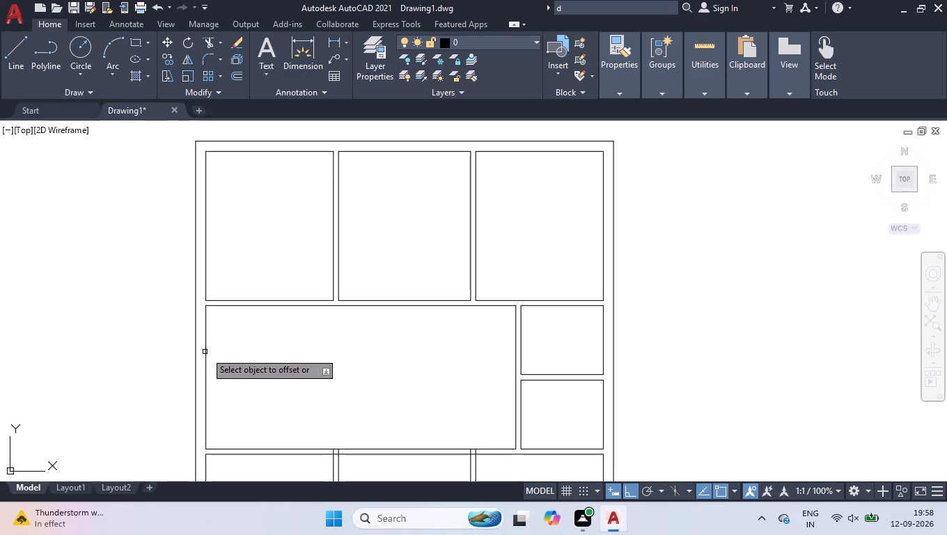
left_click(207, 351)
left_click(259, 356)
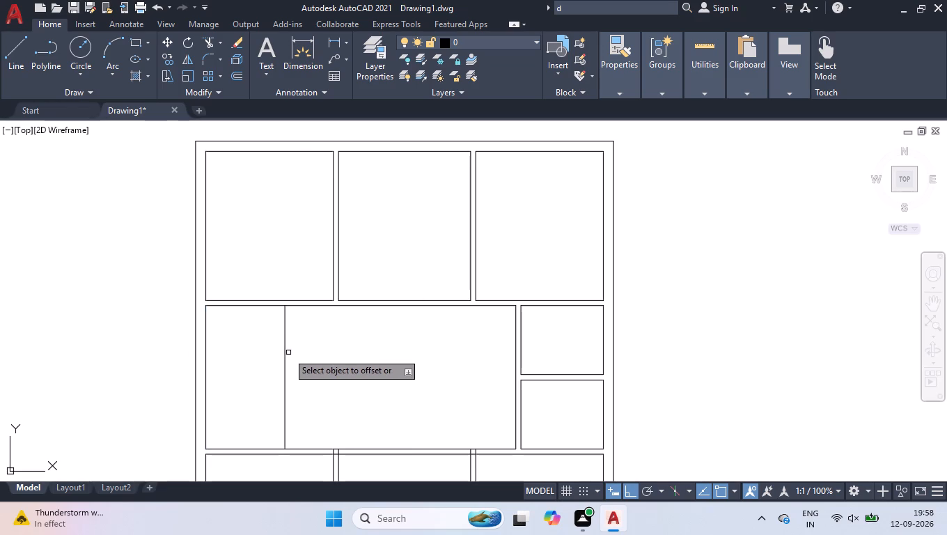
Offset the new middle-row dividing line by 4.5" toward the large room to give the partition its thickness.
left_click(285, 353)
type("4.5")
key("Return")
key("Return")
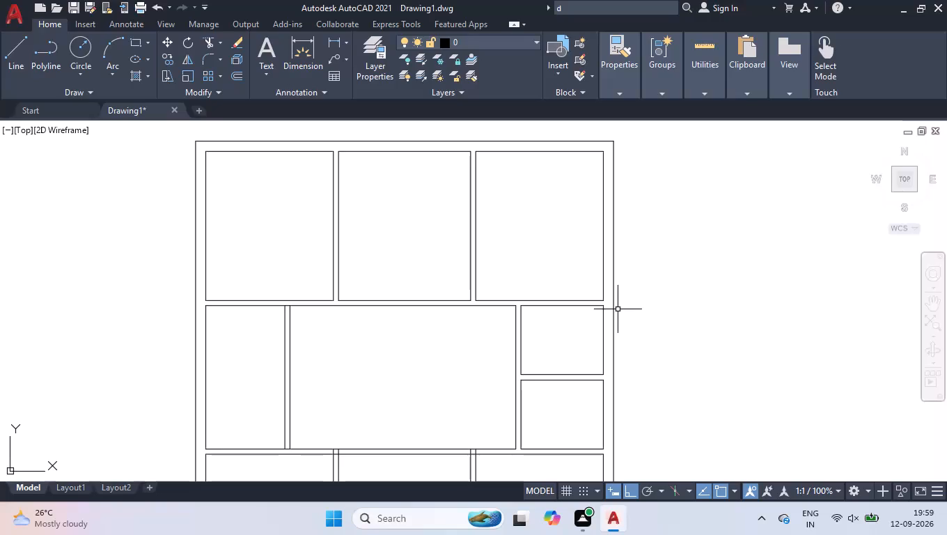
Draw a short line across the top end of the vertical partition between the large middle room and the upper small room.
key("semicolon")
key("BackSpace")
key("l")
key("Return")
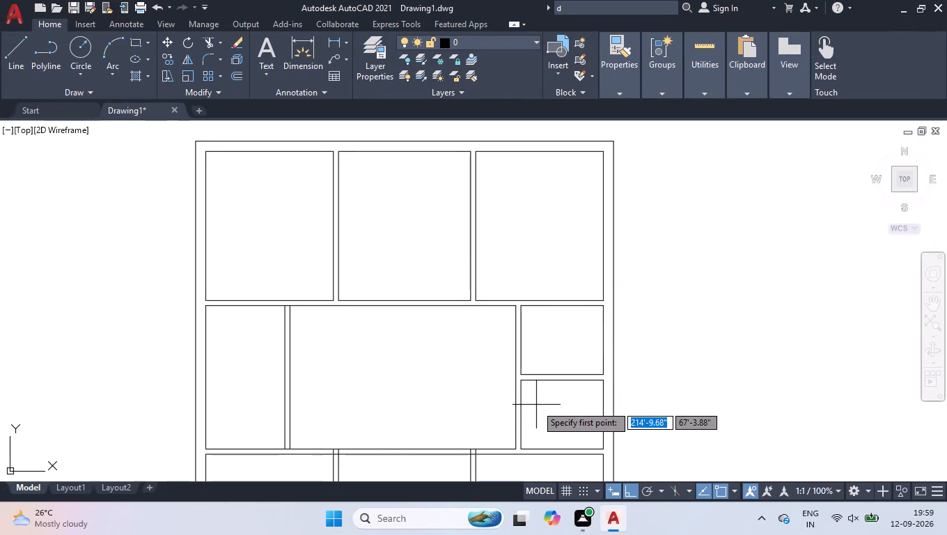
scroll(521, 307, "up", 3)
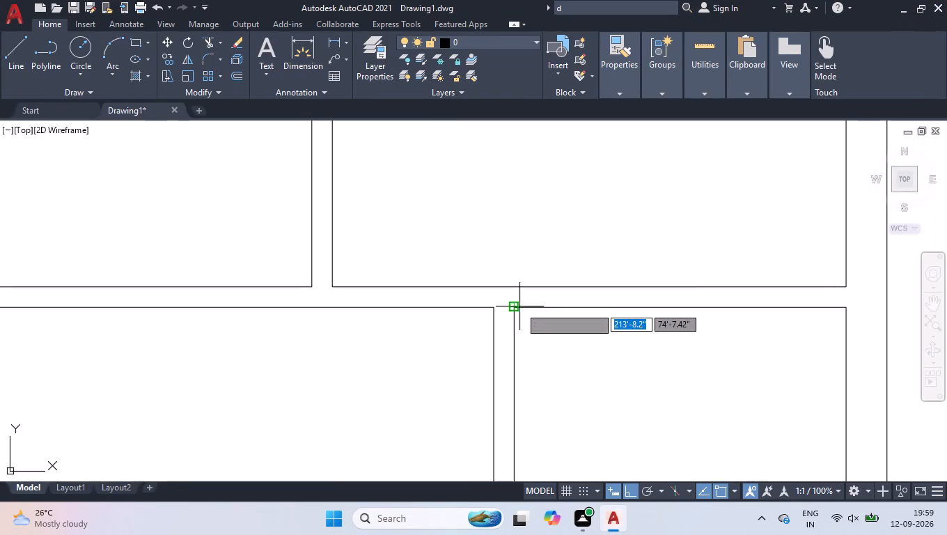
left_click(516, 307)
left_click(491, 305)
key("Return")
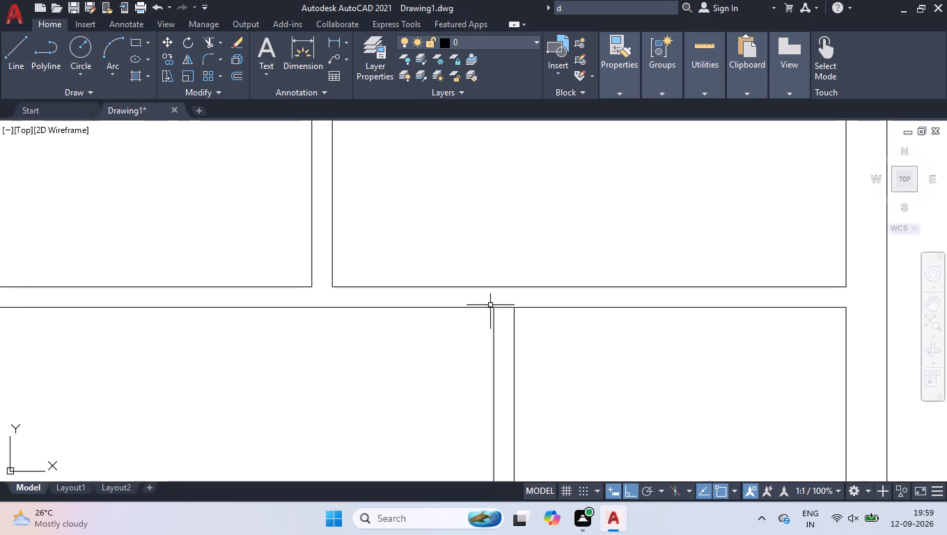
Move the short line across the vertical partition down by 2'8".
left_click(490, 296)
left_click(561, 327)
scroll(478, 326, "up", 2)
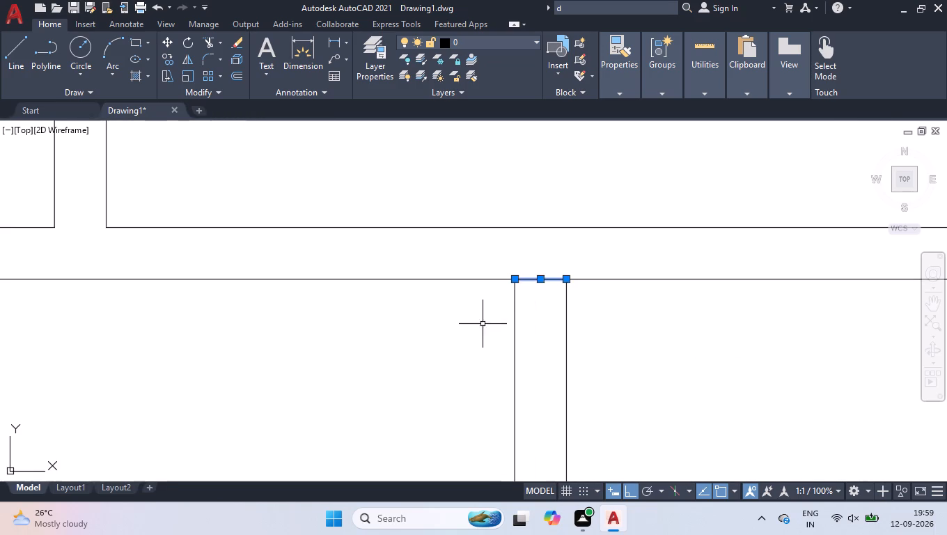
left_click(541, 276)
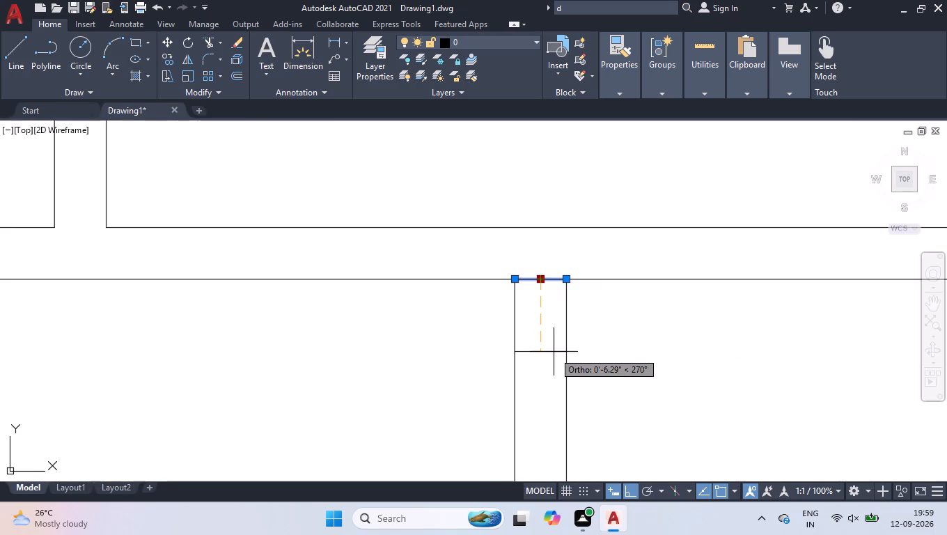
type("2'8")
key("Return")
Draw a short line across the bottom end of the vertical partition beside the lower small room.
scroll(564, 352, "down", 3)
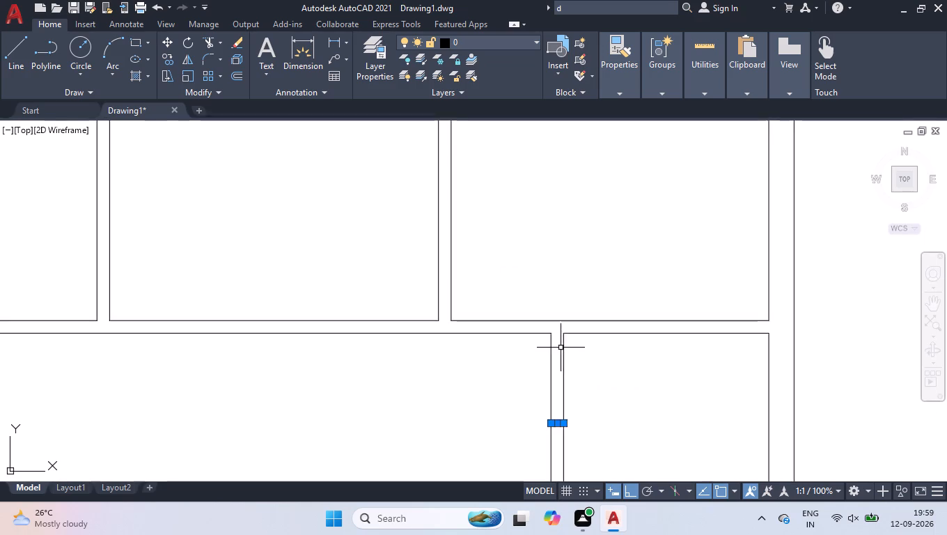
scroll(563, 346, "down", 3)
scroll(557, 457, "up", 2)
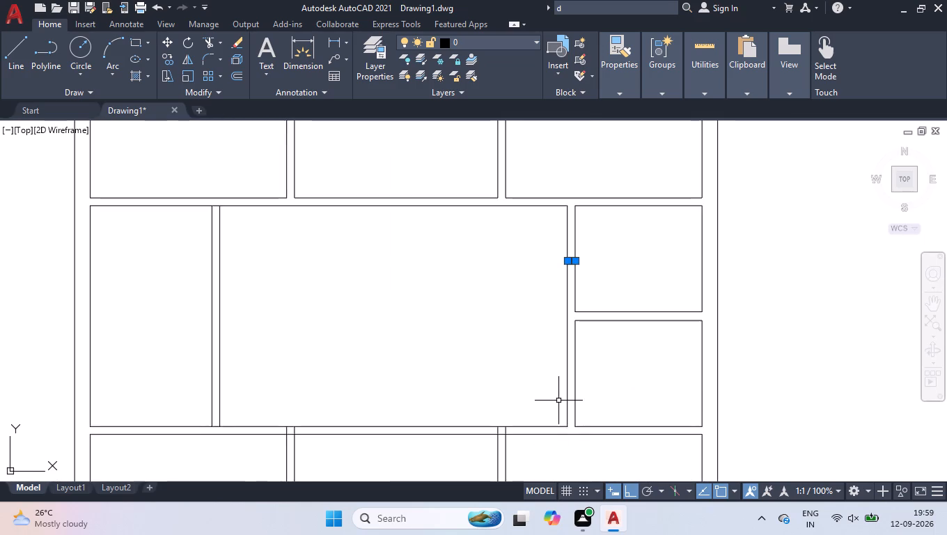
scroll(558, 401, "up", 1)
key("l")
key("Return")
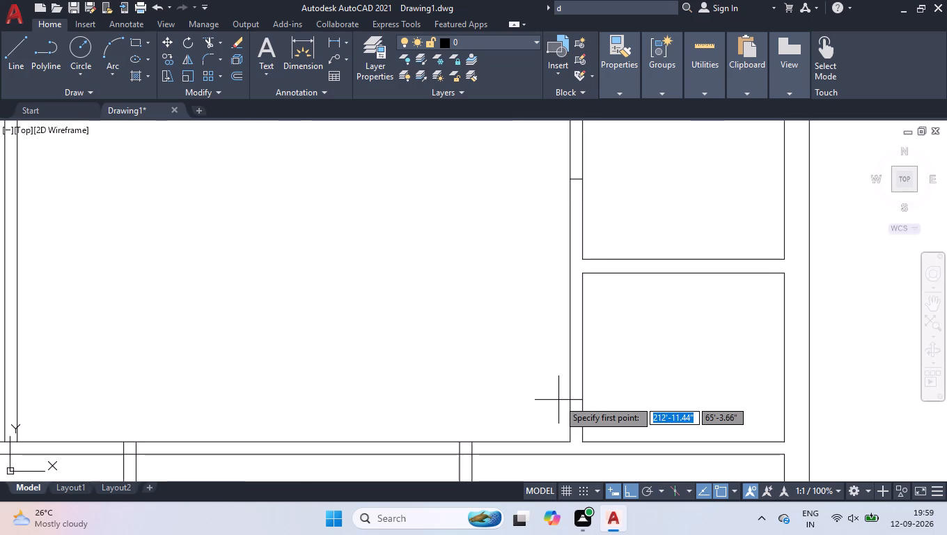
left_click(583, 442)
left_click(568, 444)
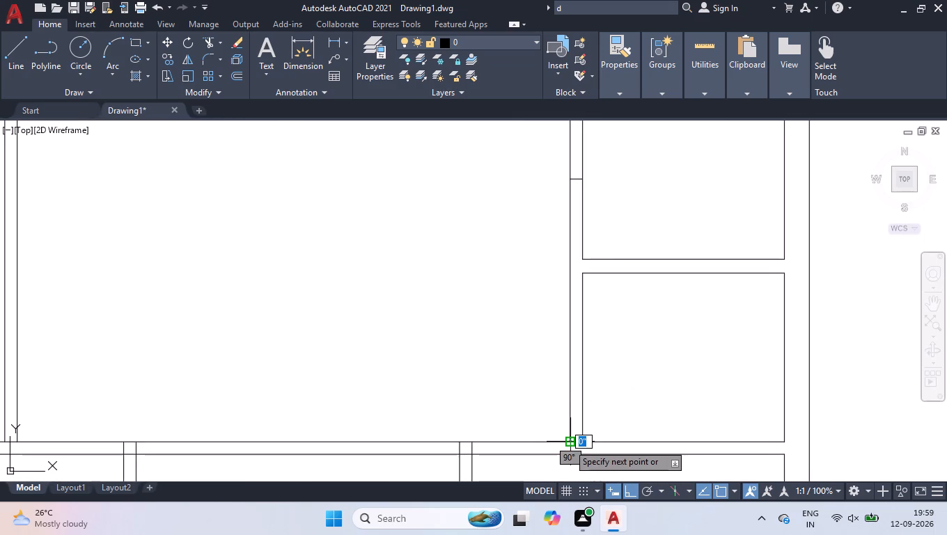
key("Return")
Move the short line at the bottom end of the vertical partition up by 2'8".
left_click(551, 428)
left_click(620, 447)
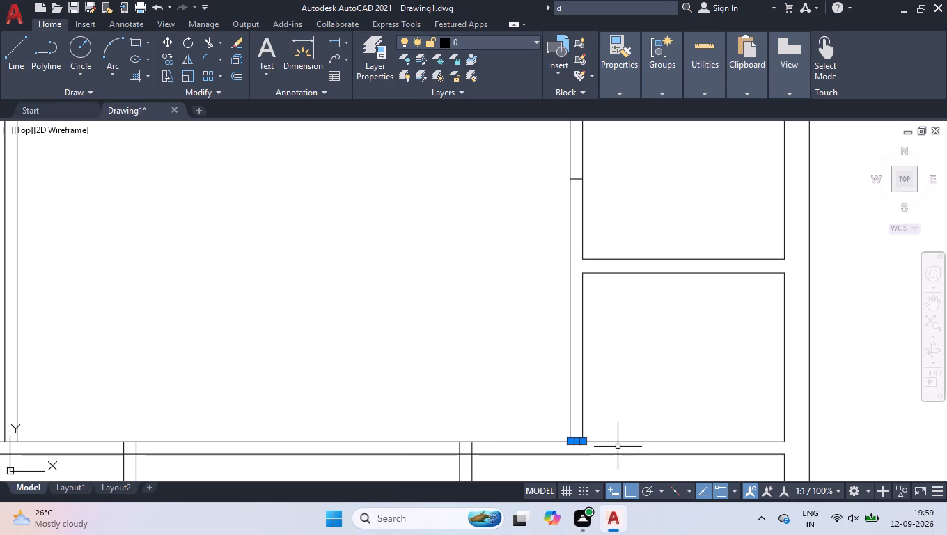
scroll(570, 435, "up", 2)
left_click(583, 453)
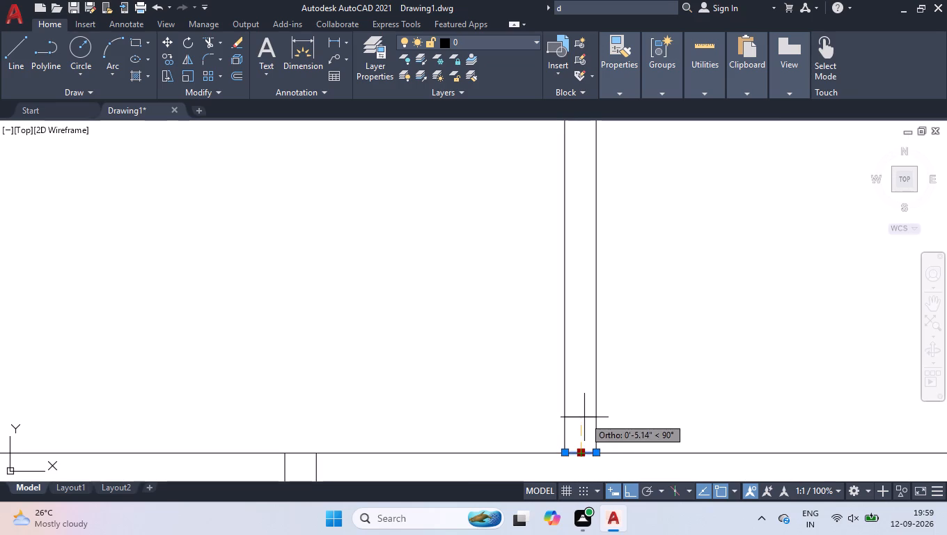
type("2'8")
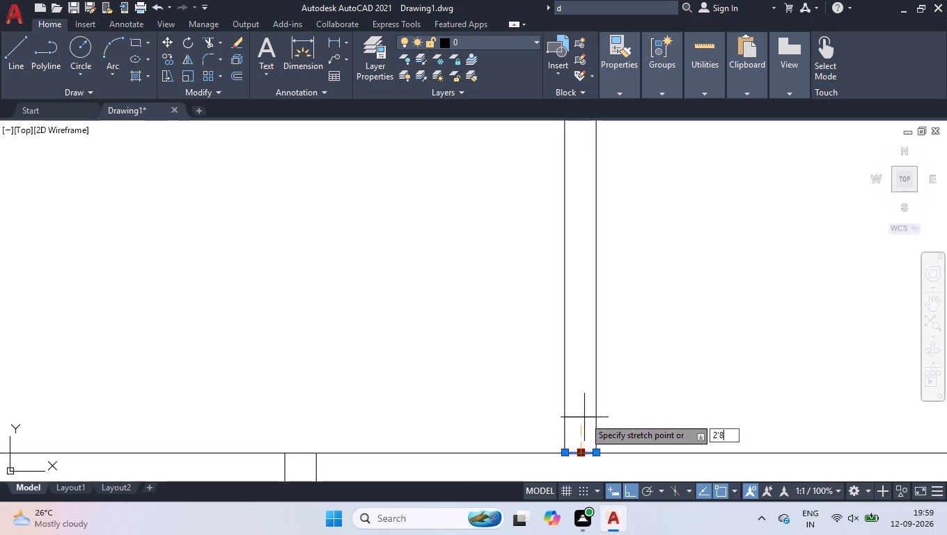
key("Return")
scroll(579, 419, "down", 3)
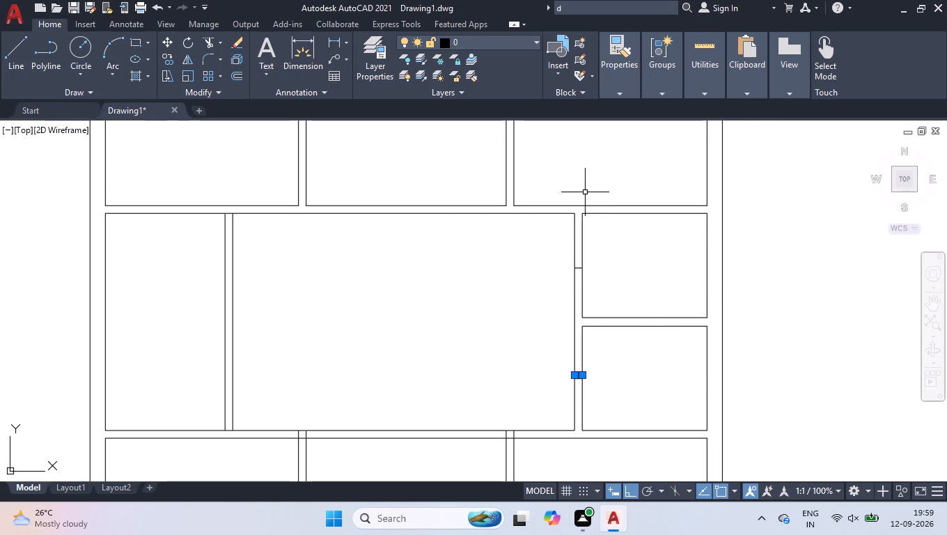
Measure the horizontal distance along the large middle room's top wall from the upper-row partition's face to the room's corner at the vertical partition.
type("dli")
key("Return")
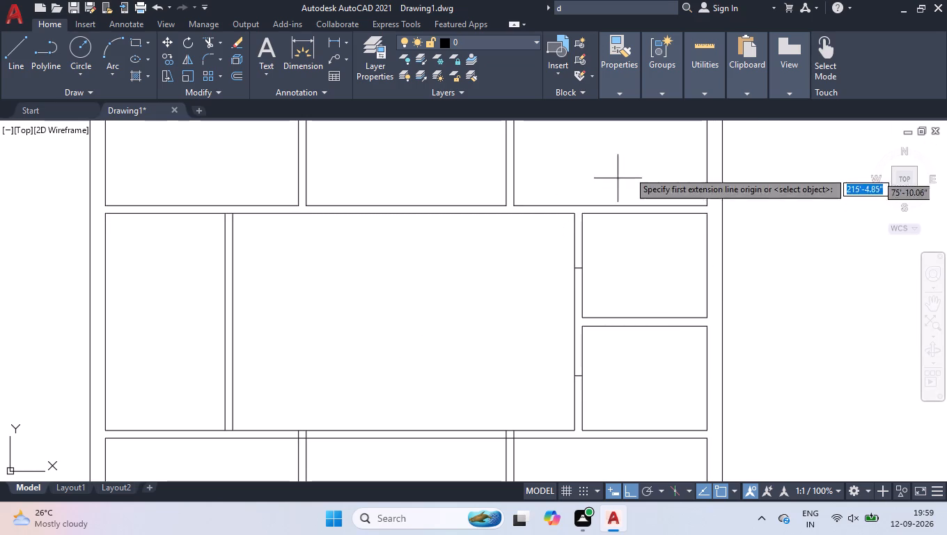
scroll(542, 194, "up", 2)
scroll(484, 220, "up", 2)
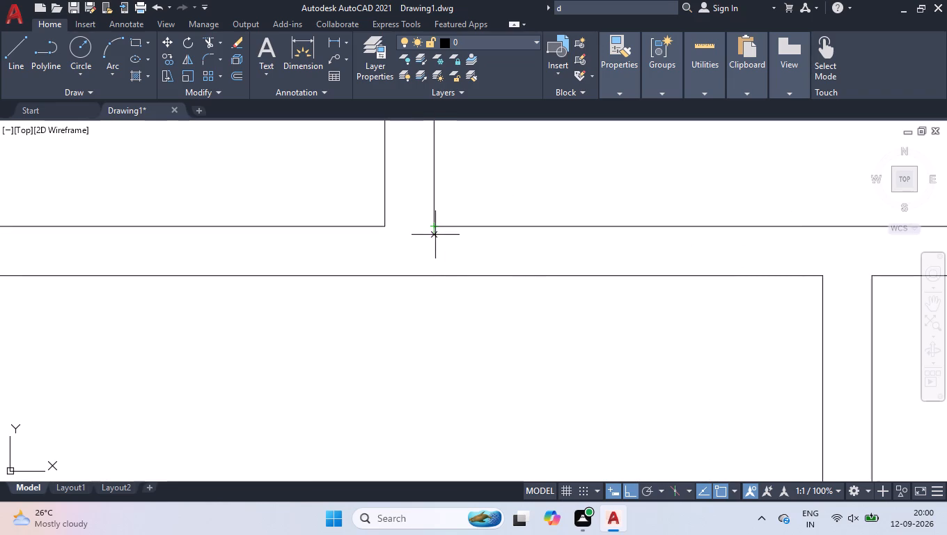
left_click(432, 272)
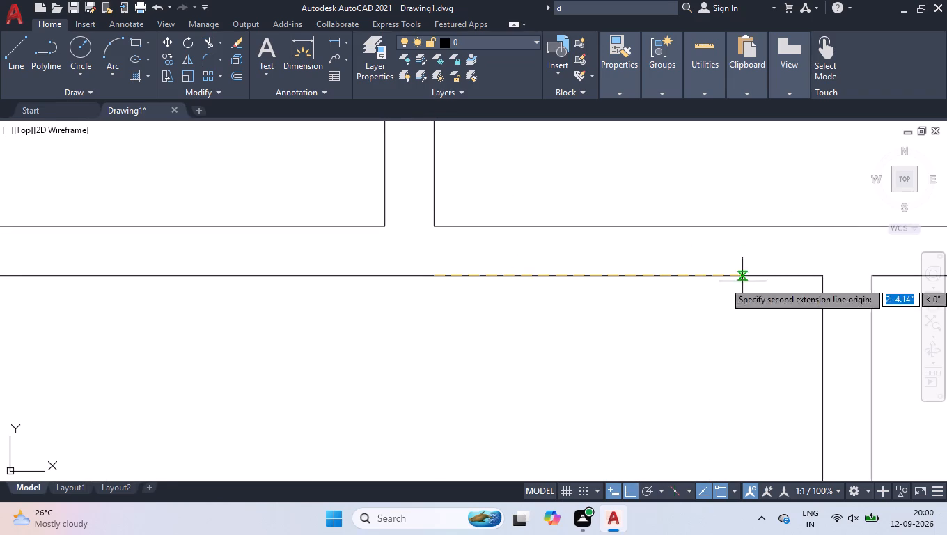
left_click(820, 276)
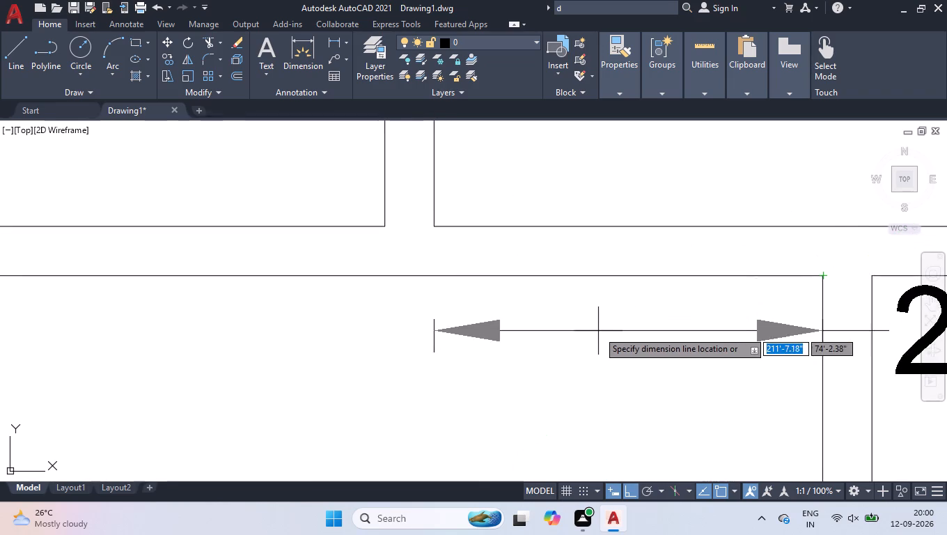
scroll(597, 331, "down", 3)
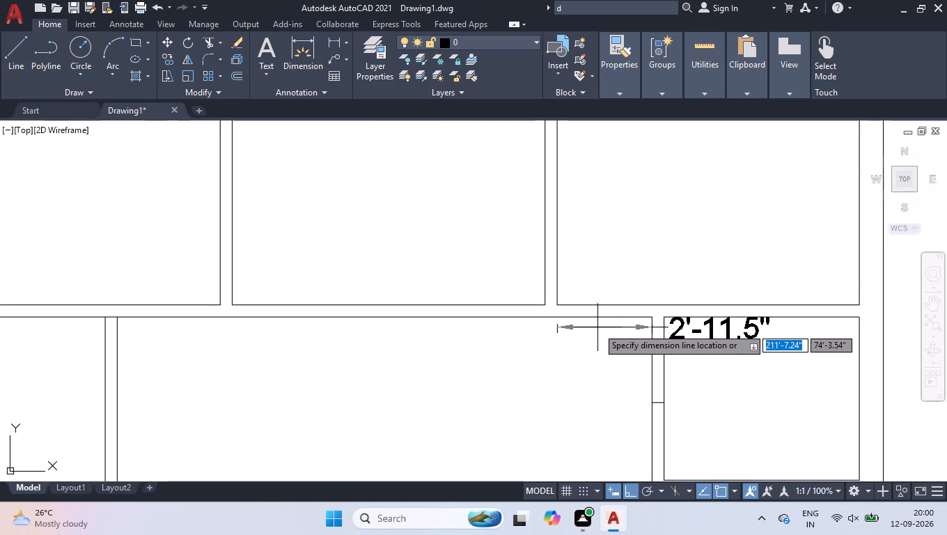
key("Return")
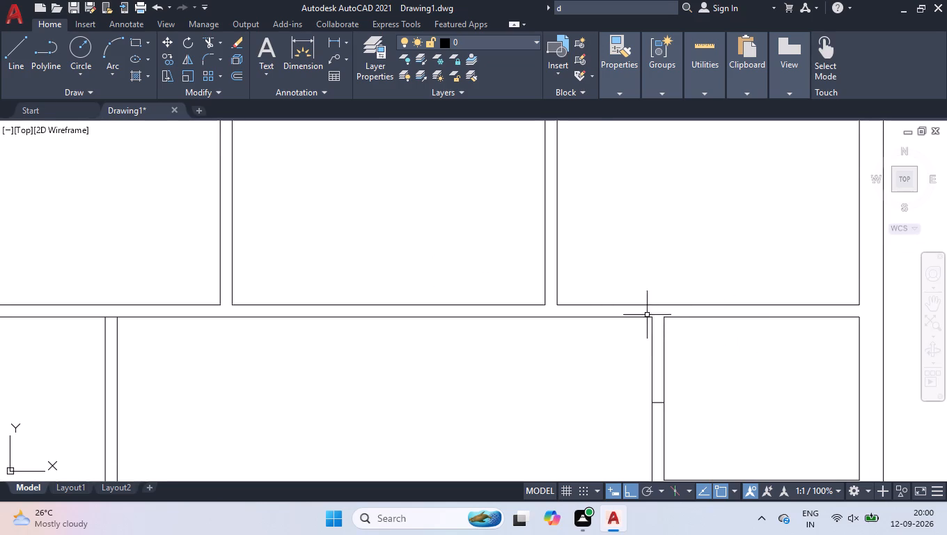
Draw a short line across the horizontal partition above the large room, in line with the near face of the adjacent upper-row partition.
scroll(639, 303, "up", 2)
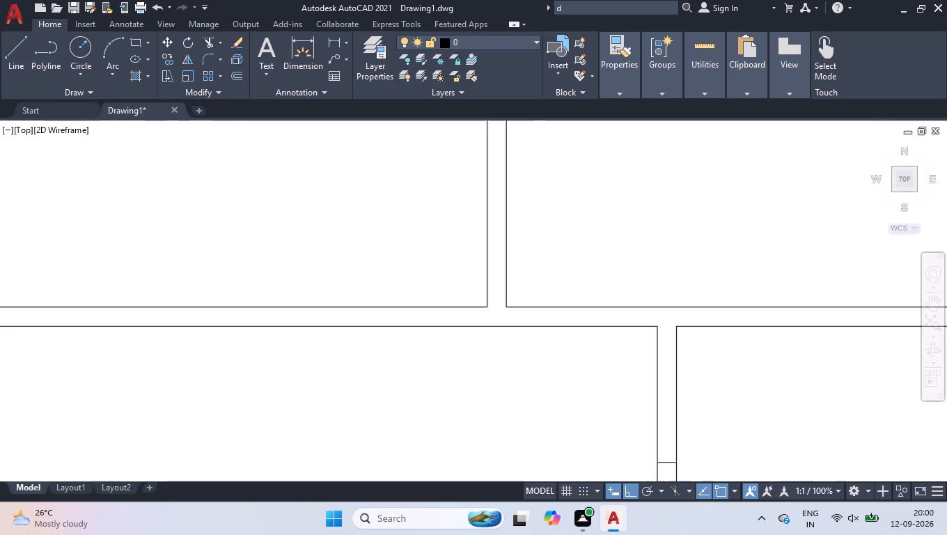
key("l")
key("Return")
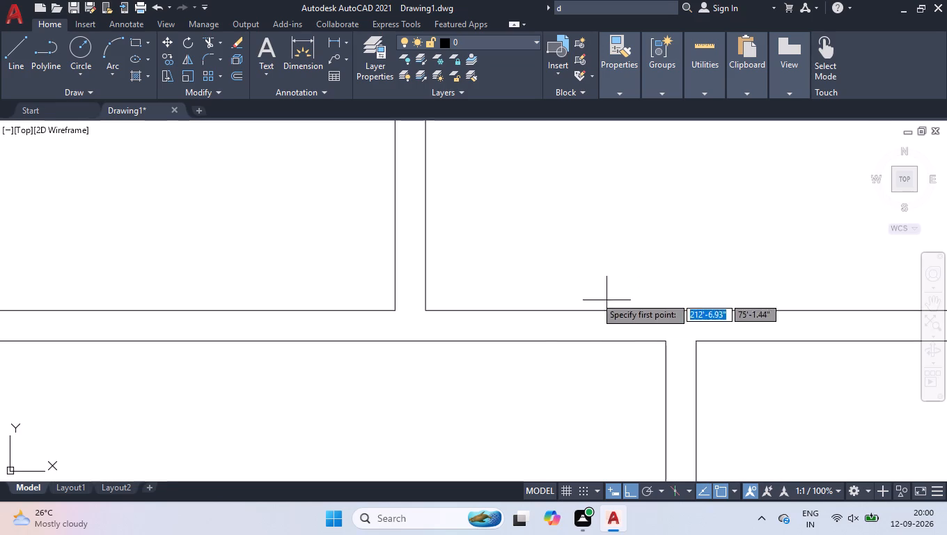
left_click(428, 311)
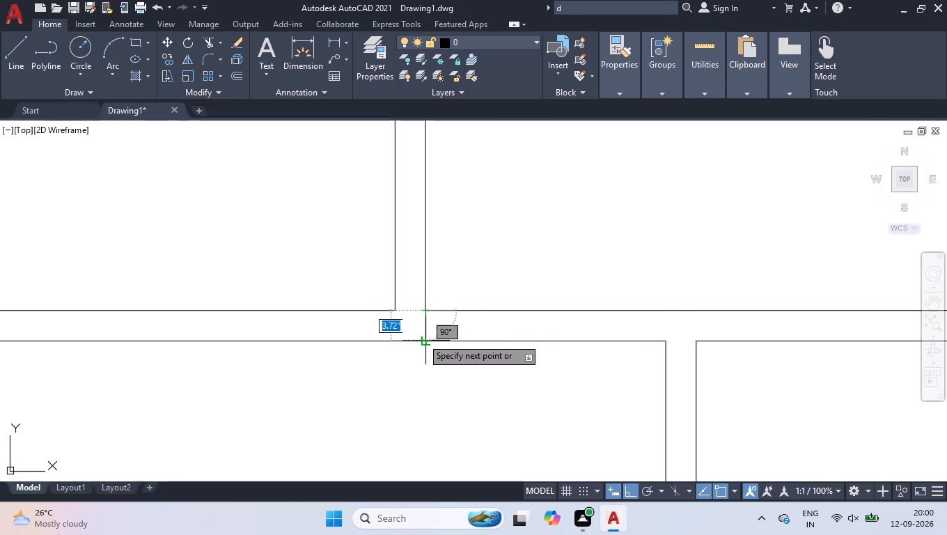
left_click(422, 340)
key("Return")
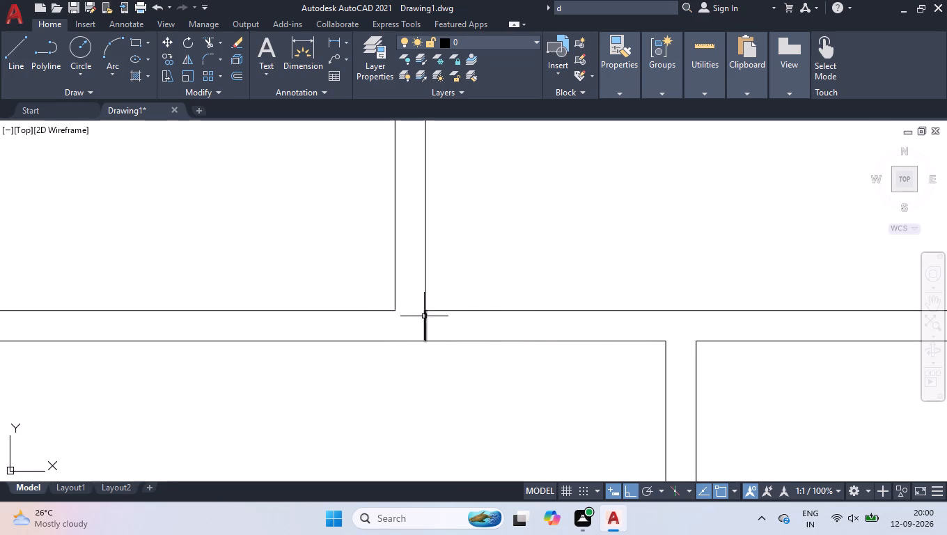
Offset the new short line across the horizontal partition by 3' toward the small rooms.
type("off")
key("Return")
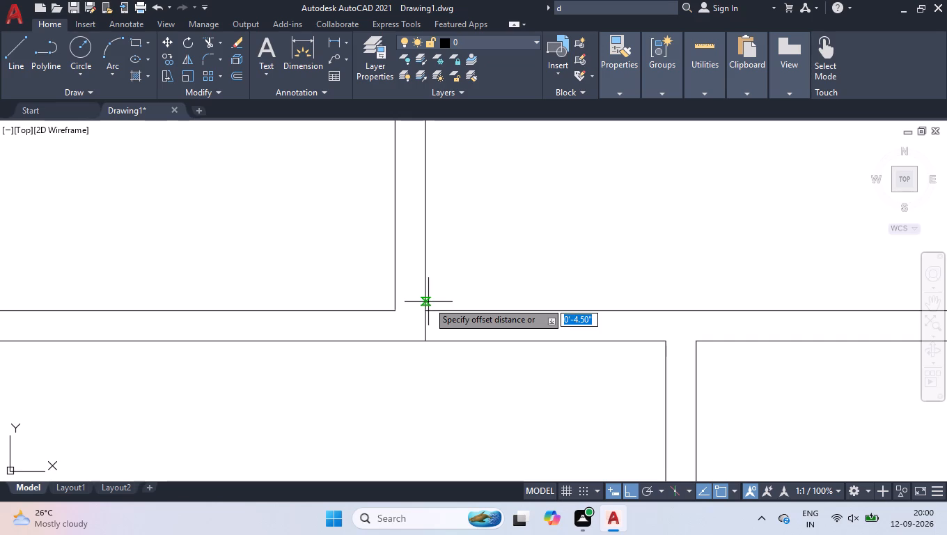
type("3'")
key("Return")
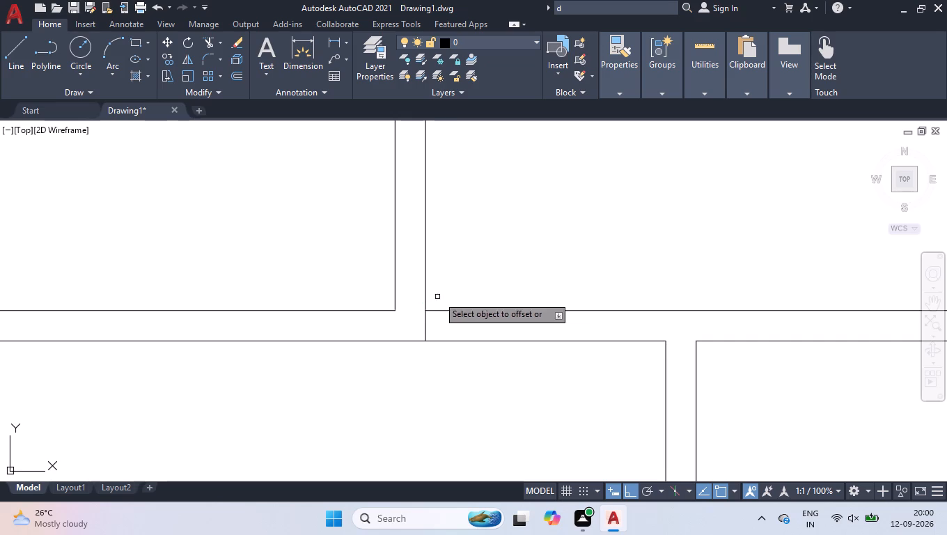
left_click(426, 329)
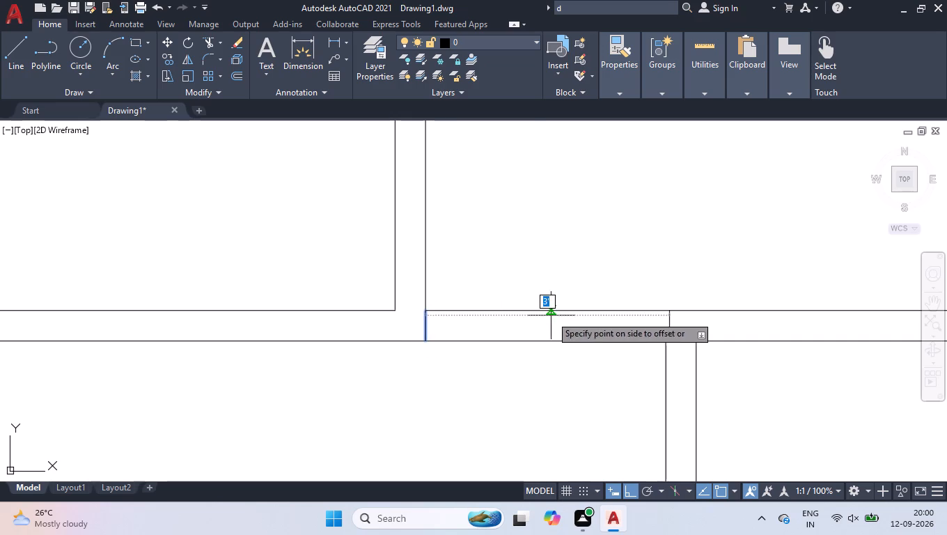
left_click(551, 316)
scroll(682, 334, "up", 3)
scroll(600, 286, "down", 7)
key("Return")
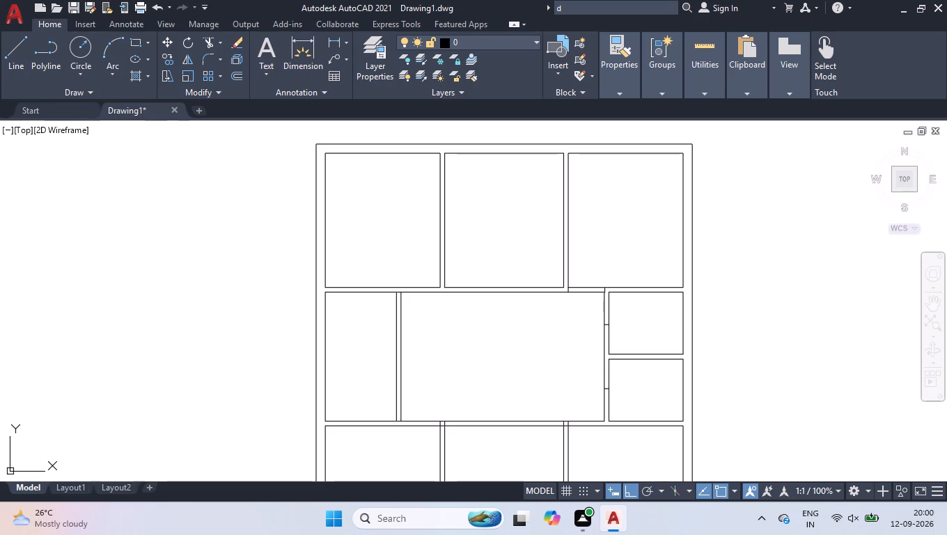
Move the vertical partition's face line on the large room side 0.5" toward the small rooms.
left_click(605, 311)
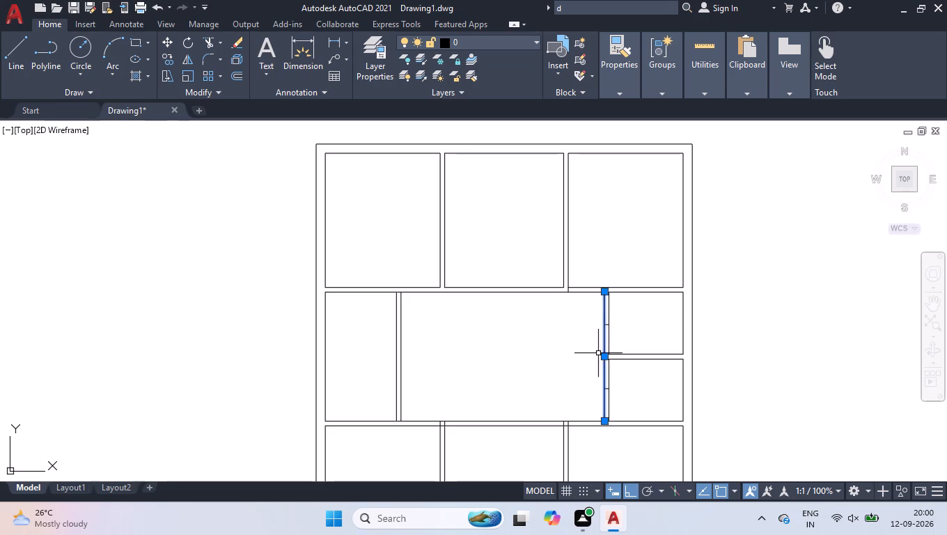
scroll(601, 366, "up", 3)
left_click(608, 331)
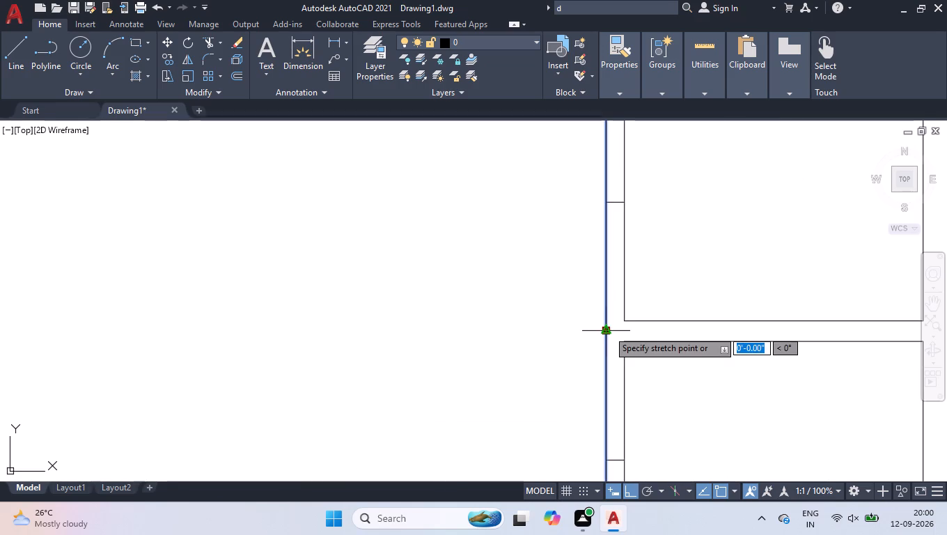
type("0.5")
key("Return")
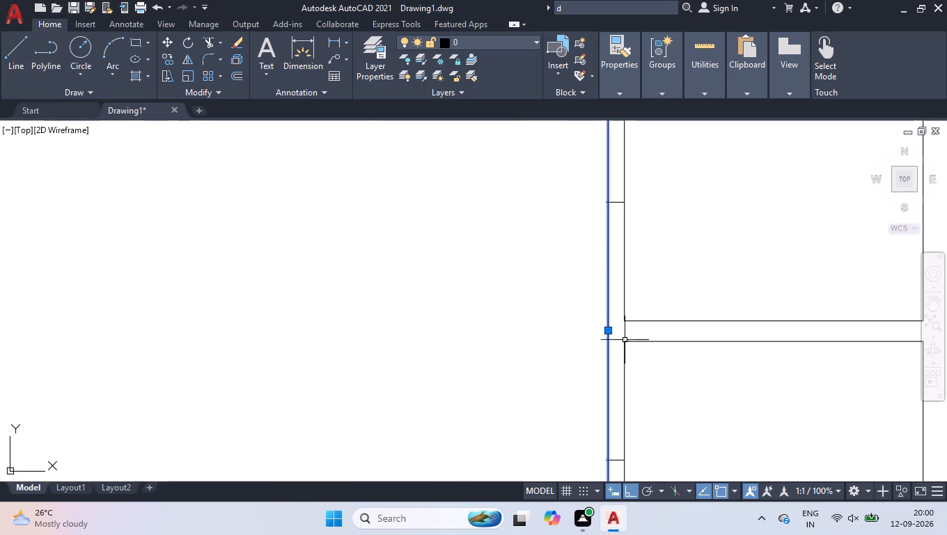
scroll(621, 345, "down", 3)
scroll(628, 275, "up", 2)
right_click(631, 263)
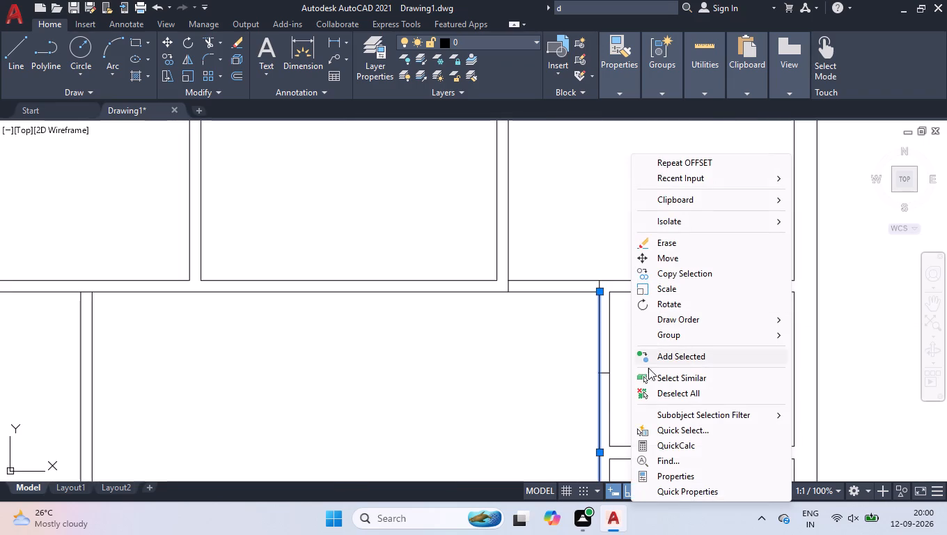
left_click(643, 396)
Measure the gap between the end of the large room's top wall line and the shifted partition line.
scroll(600, 293, "up", 10)
type("dli")
key("Return")
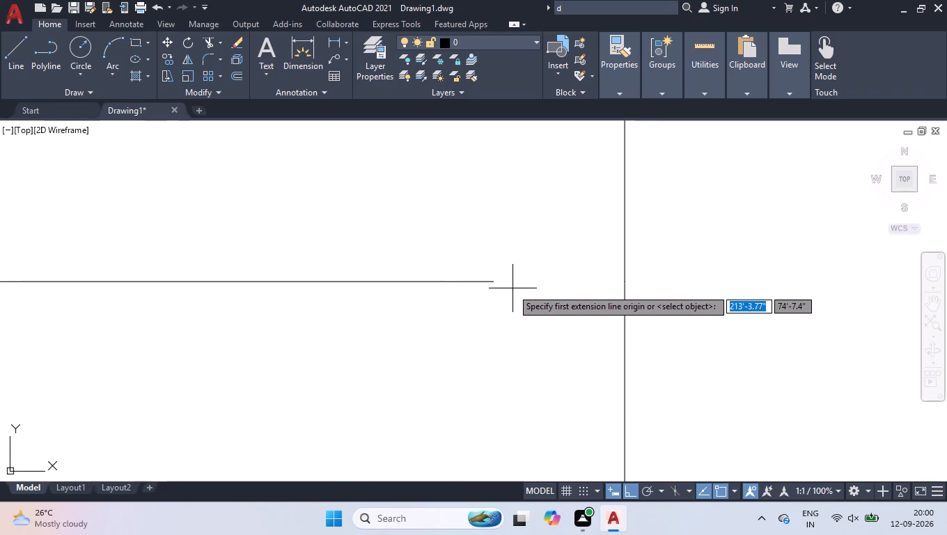
left_click(490, 286)
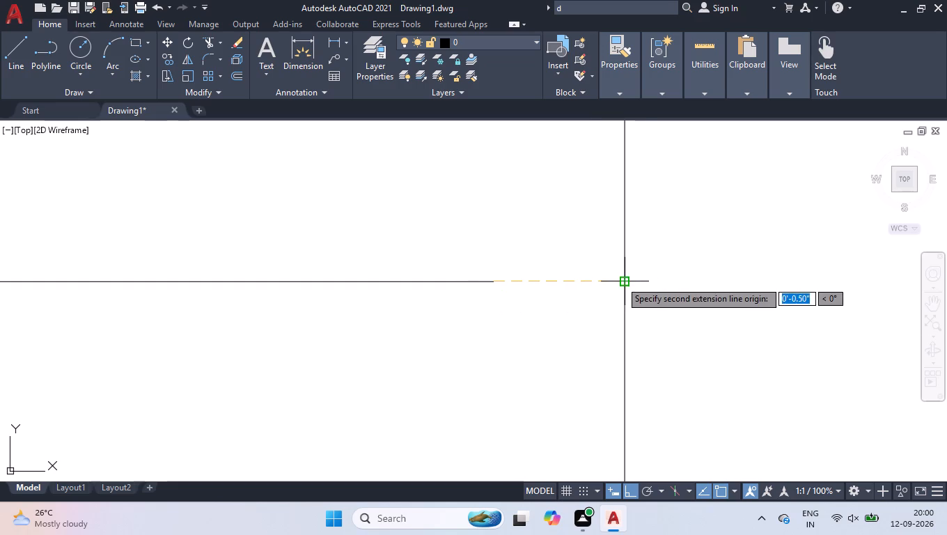
left_click(620, 281)
scroll(620, 280, "down", 11)
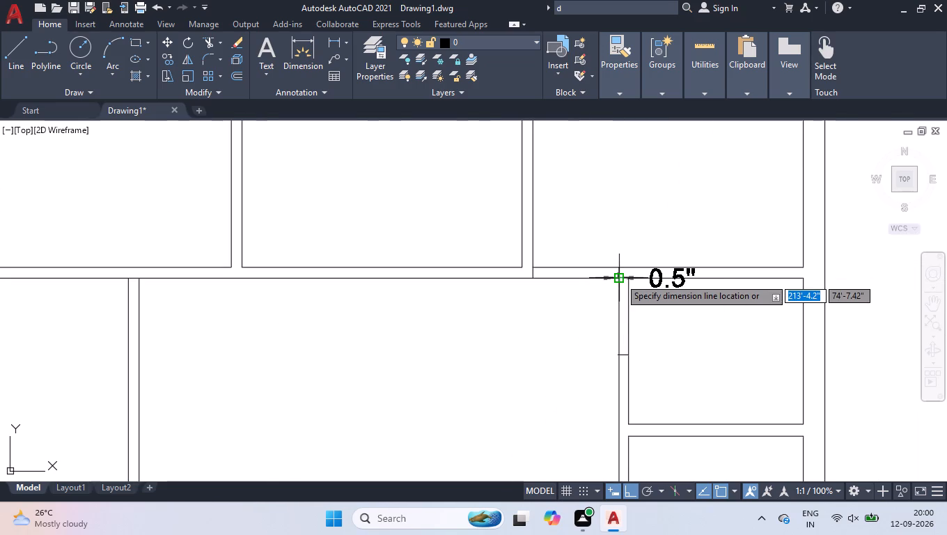
key("space")
Stretch the end of the large room's top wall line to meet the shifted vertical partition line.
scroll(598, 292, "up", 2)
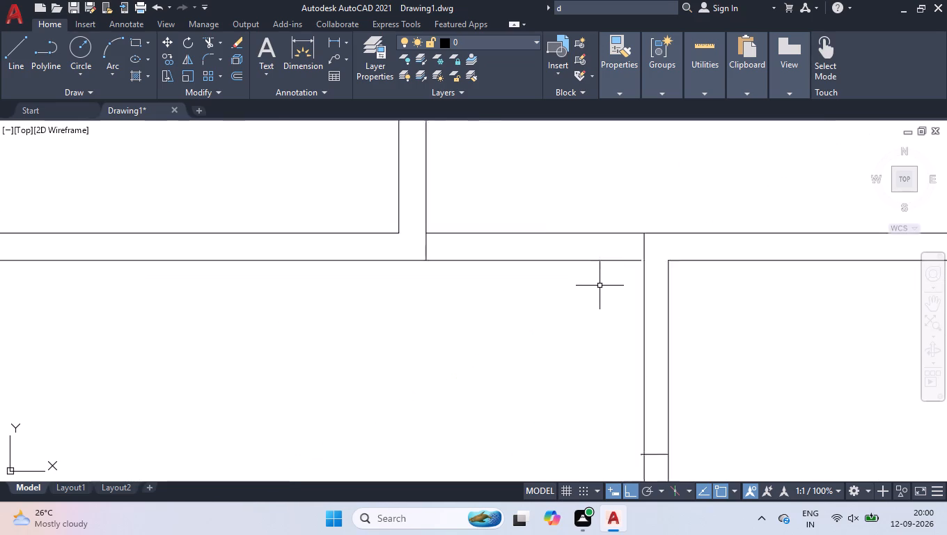
scroll(600, 286, "up", 1)
left_click(657, 247)
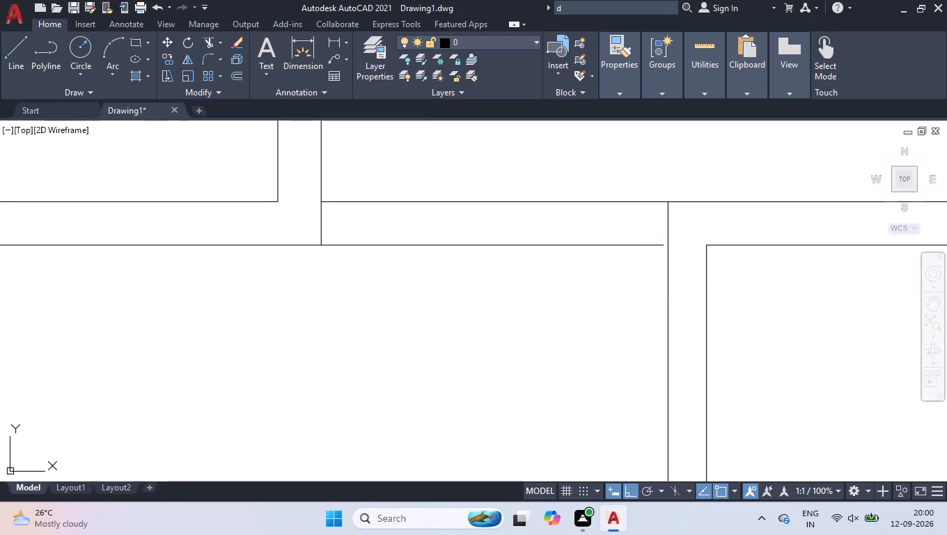
left_click(655, 244)
scroll(671, 248, "up", 3)
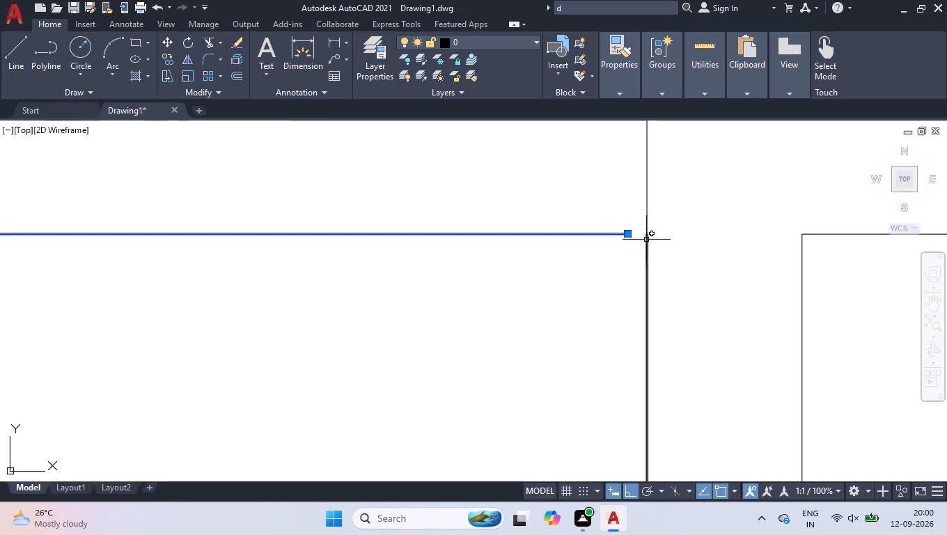
left_click(630, 233)
left_click(644, 235)
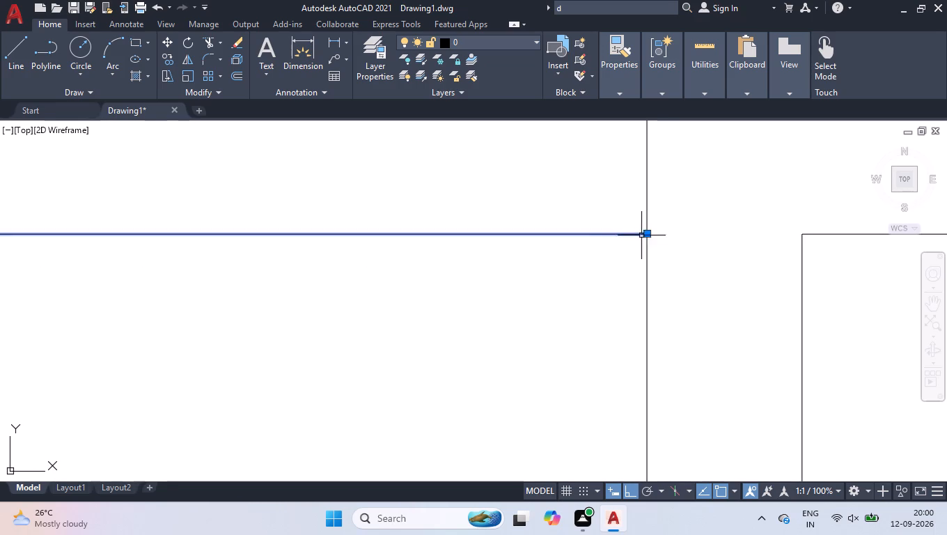
right_click_drag(622, 277, 627, 326)
left_click(634, 392)
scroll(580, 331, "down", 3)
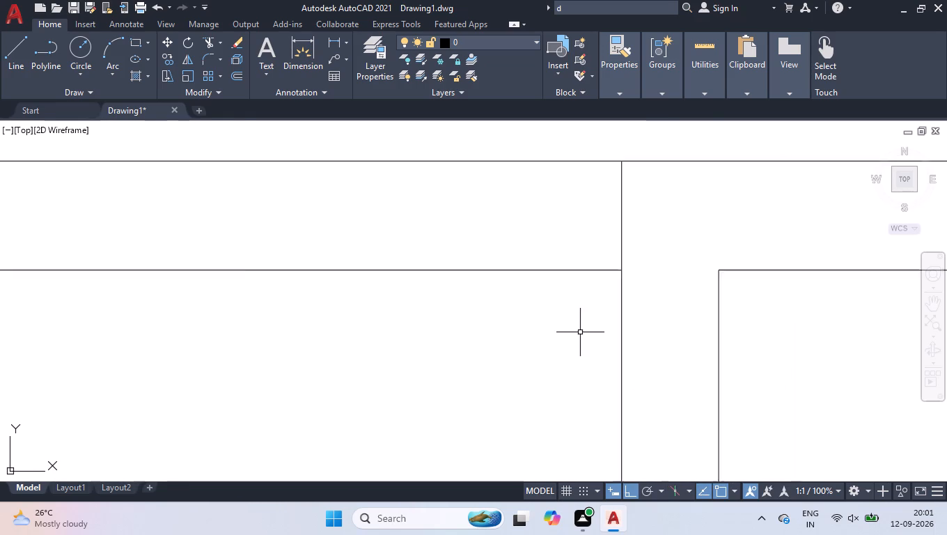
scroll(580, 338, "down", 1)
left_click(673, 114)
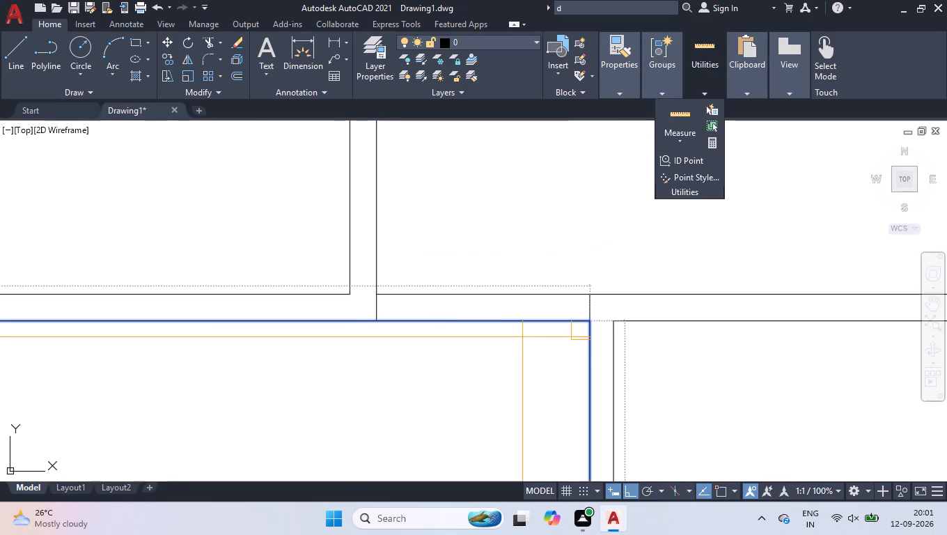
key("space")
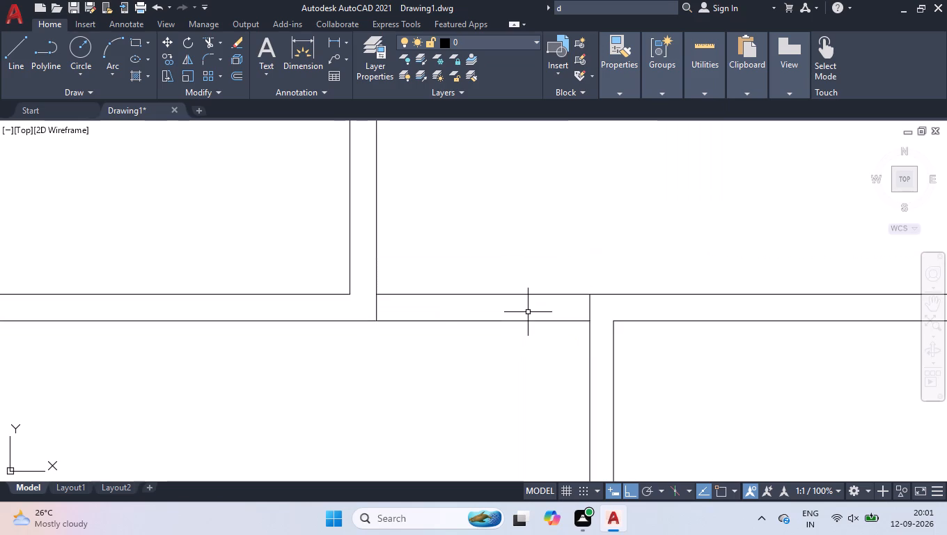
Trim the short opening lines' stubs that overhang the shifted vertical partition line on the large room side.
type("tr")
key("Return")
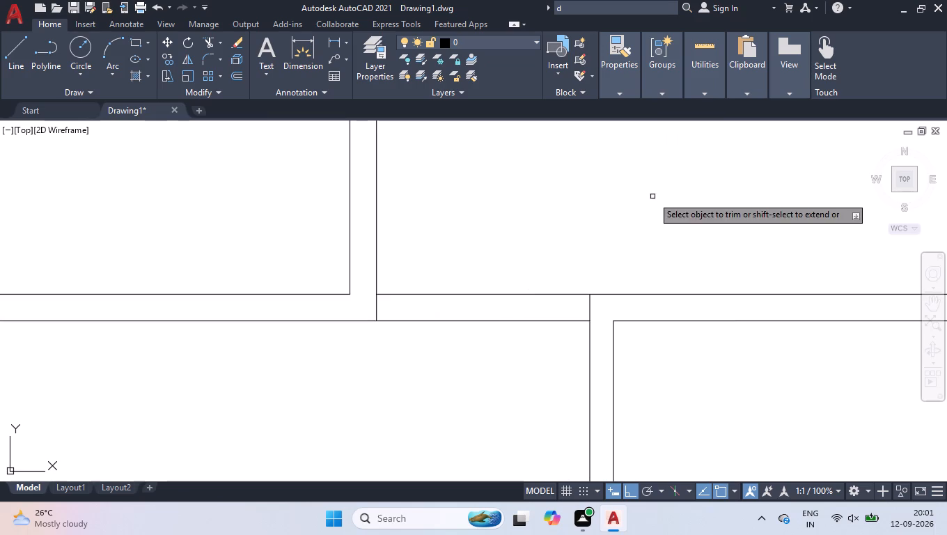
scroll(652, 201, "down", 4)
scroll(636, 272, "up", 3)
scroll(650, 172, "up", 6)
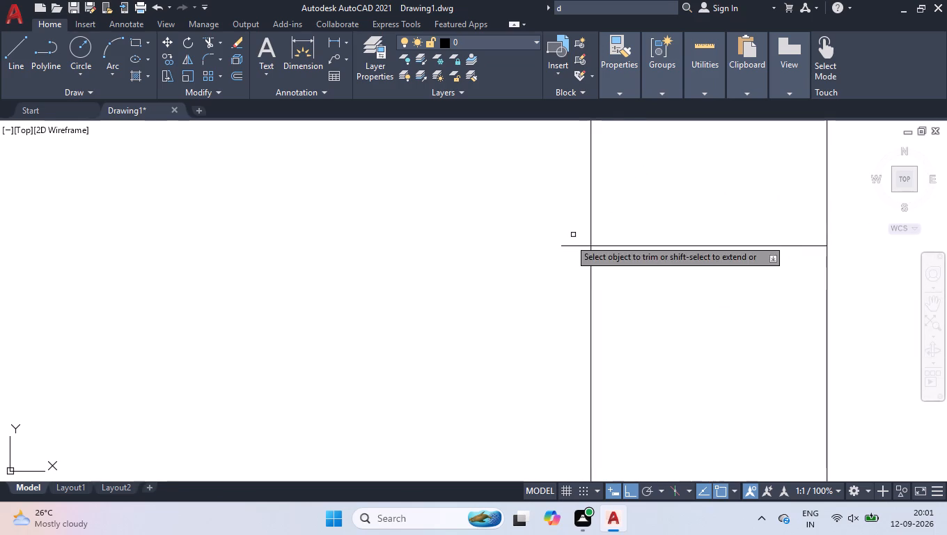
left_click(569, 231)
scroll(580, 259, "down", 4)
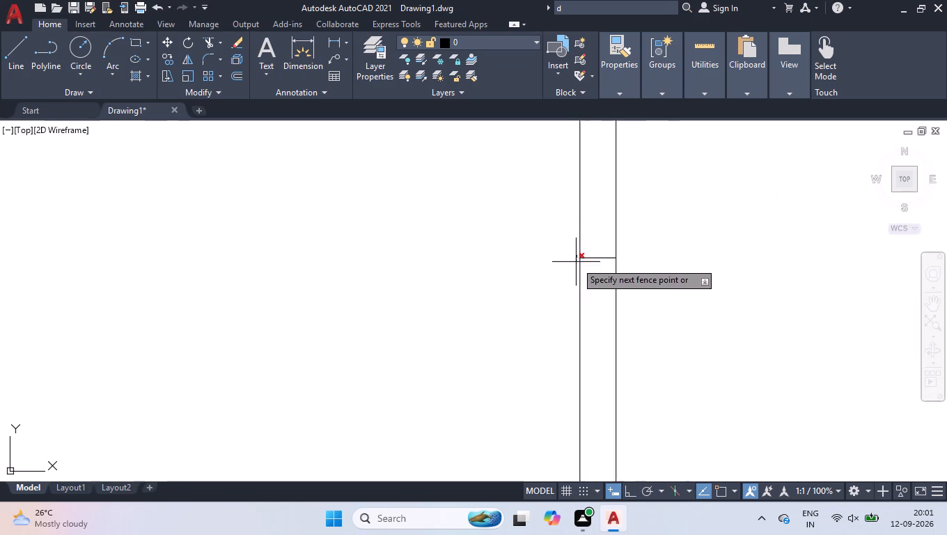
scroll(576, 262, "down", 1)
scroll(559, 346, "down", 3)
scroll(561, 431, "up", 4)
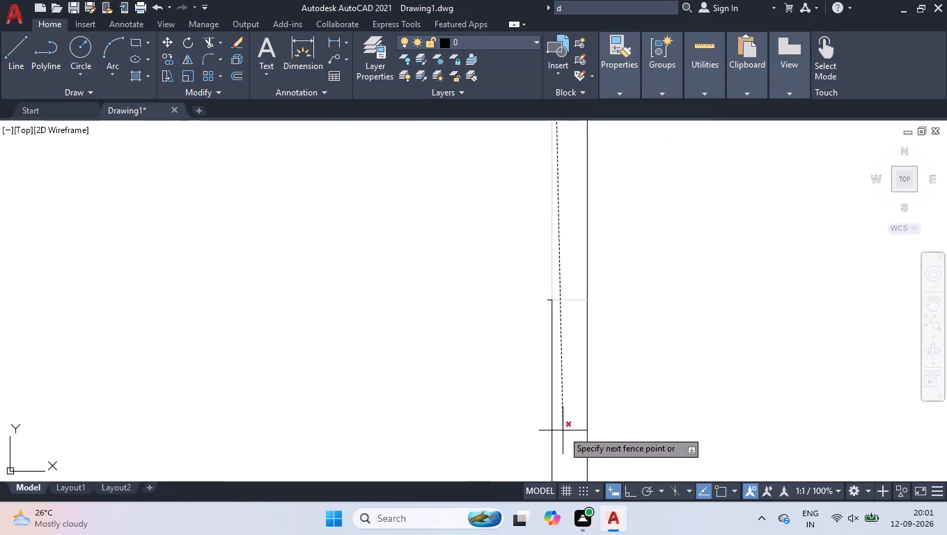
scroll(538, 380, "up", 3)
scroll(554, 339, "down", 3)
scroll(560, 239, "up", 3)
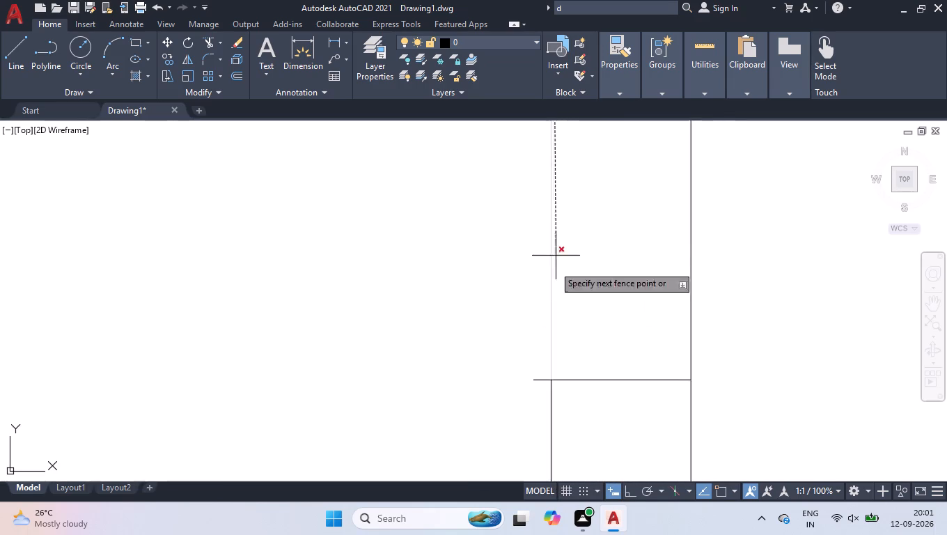
left_click(539, 394)
key("Return")
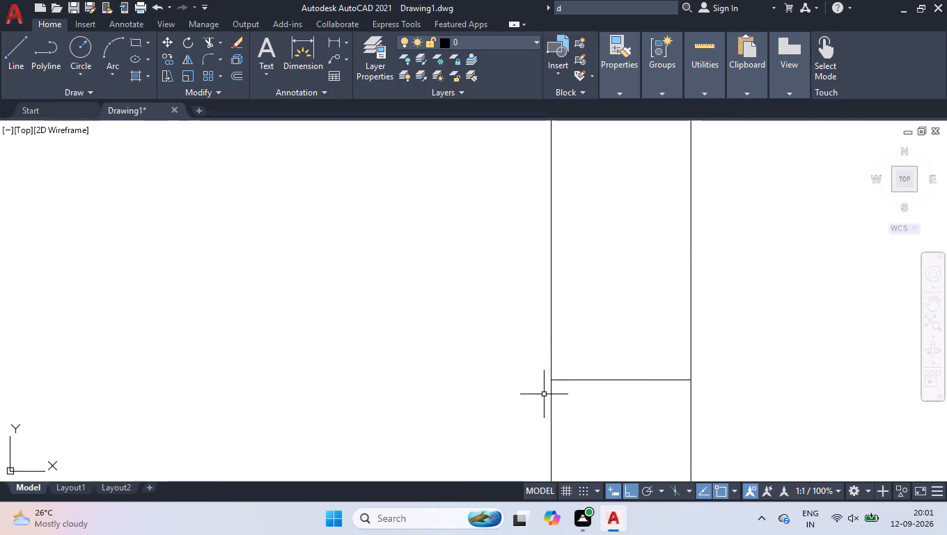
Trim both lines of the upper horizontal wall between the top rooms' second partition and the small rooms' partition.
scroll(550, 391, "down", 5)
scroll(629, 344, "down", 3)
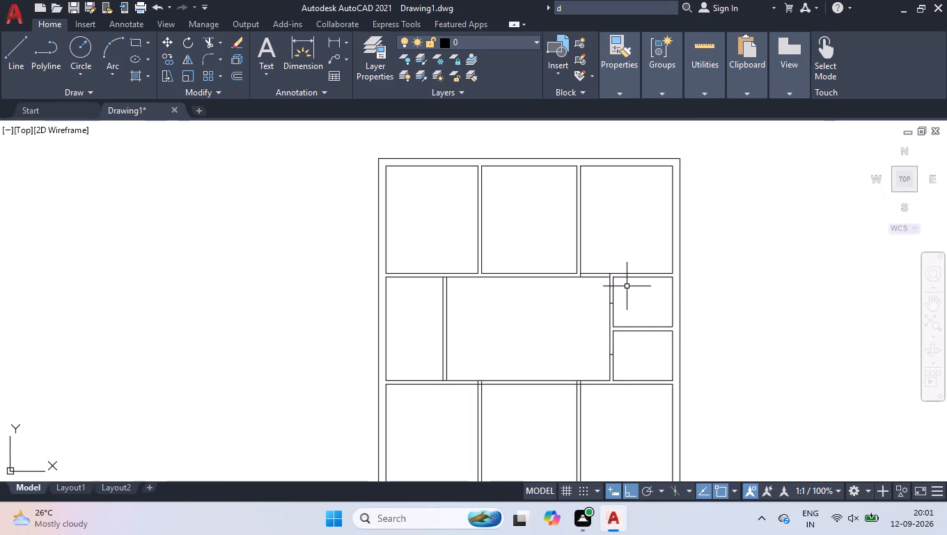
scroll(624, 275, "up", 3)
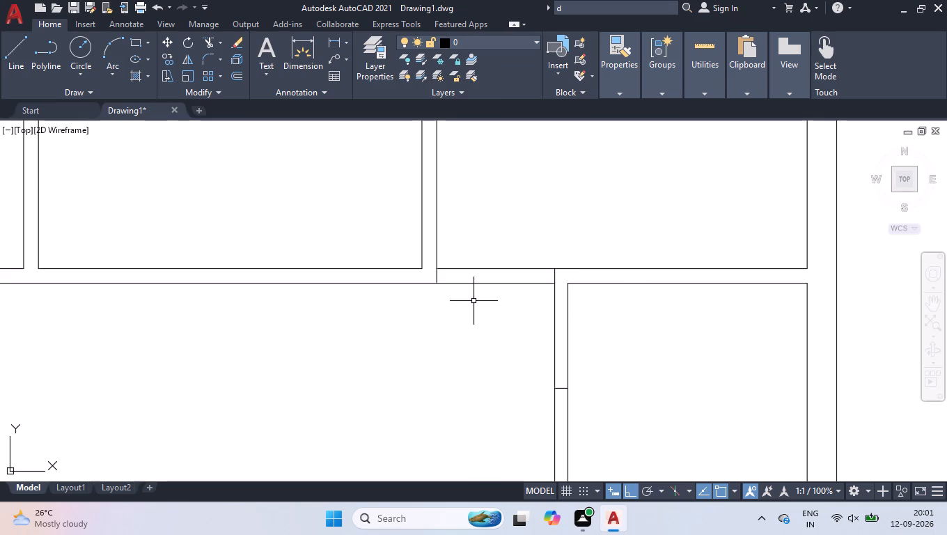
key("space")
left_click(503, 298)
left_click(541, 215)
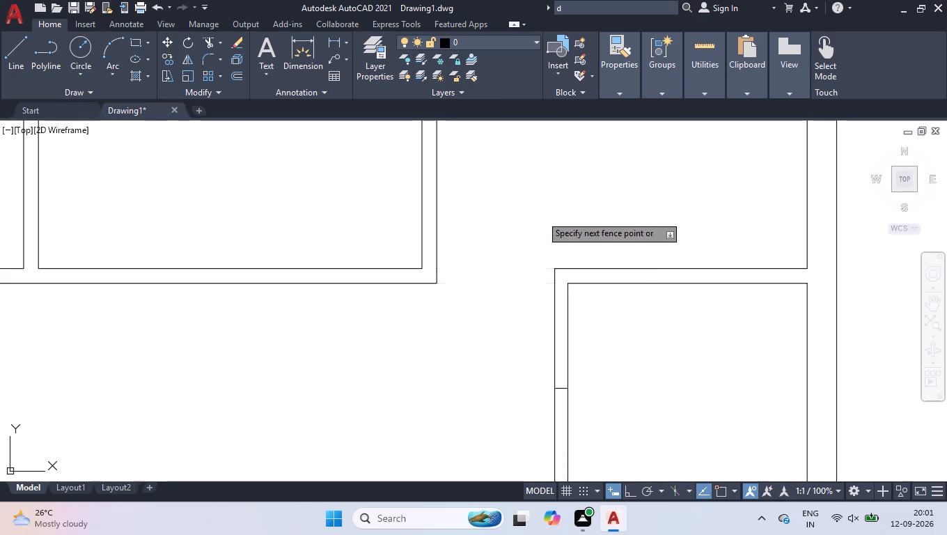
key("Return")
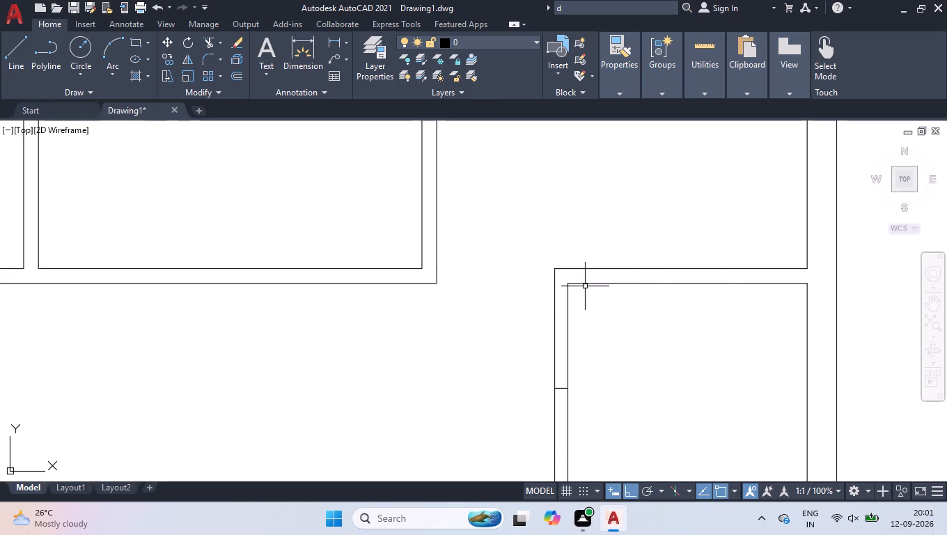
Stretch the upper small room's top line to the vertical partition's face line on the large room side.
left_click(585, 286)
left_click(581, 284)
left_click(570, 285)
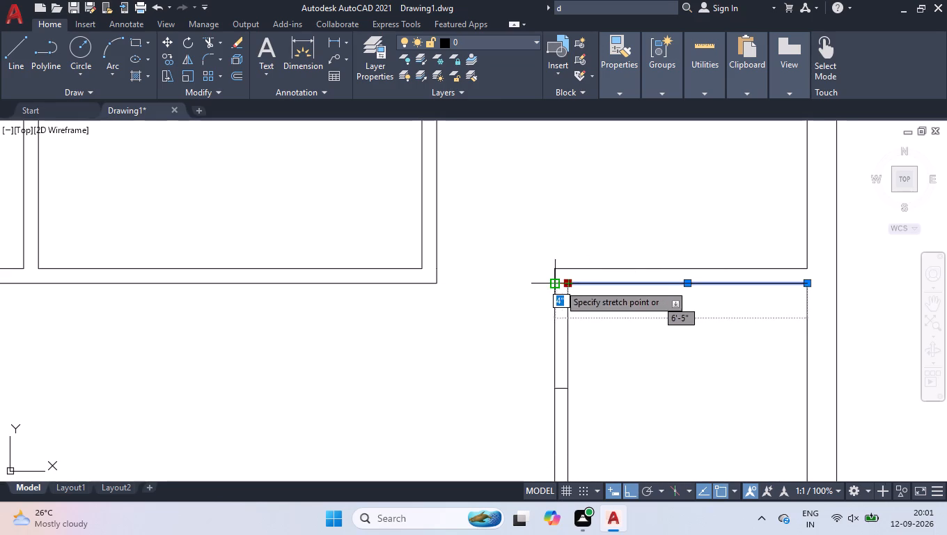
left_click(559, 284)
scroll(558, 283, "down", 3)
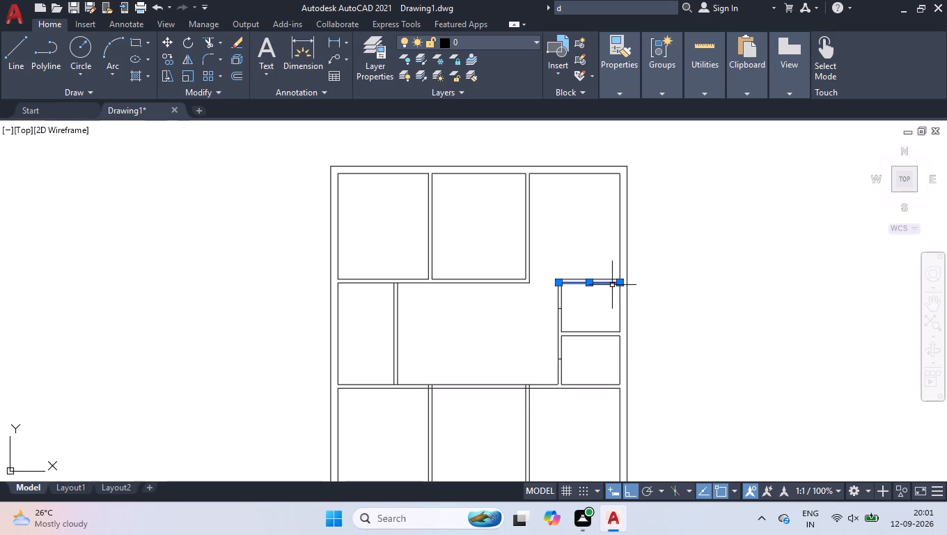
Stretch the end of the large room's bottom wall line to meet the shifted vertical partition line, and clear the selection.
scroll(566, 402, "up", 3)
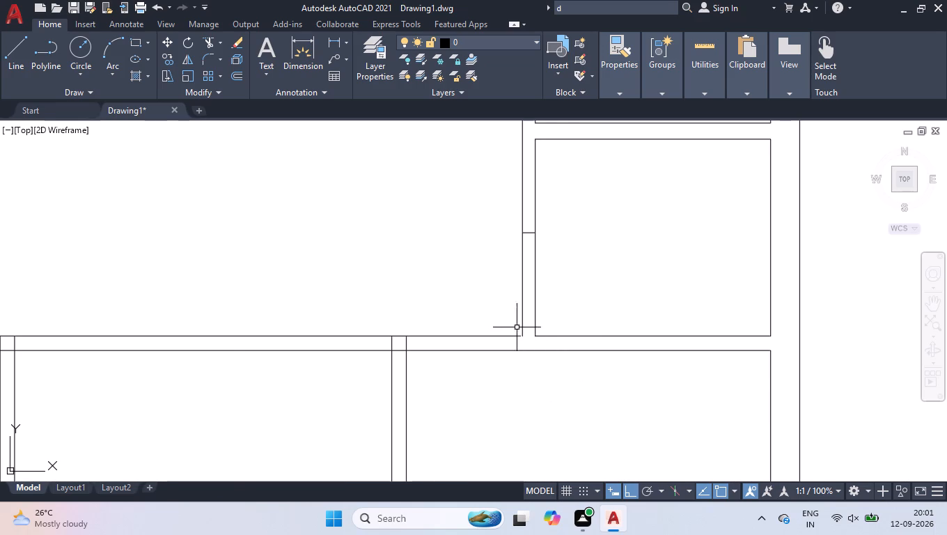
scroll(517, 327, "up", 4)
left_click(521, 392)
left_click(527, 391)
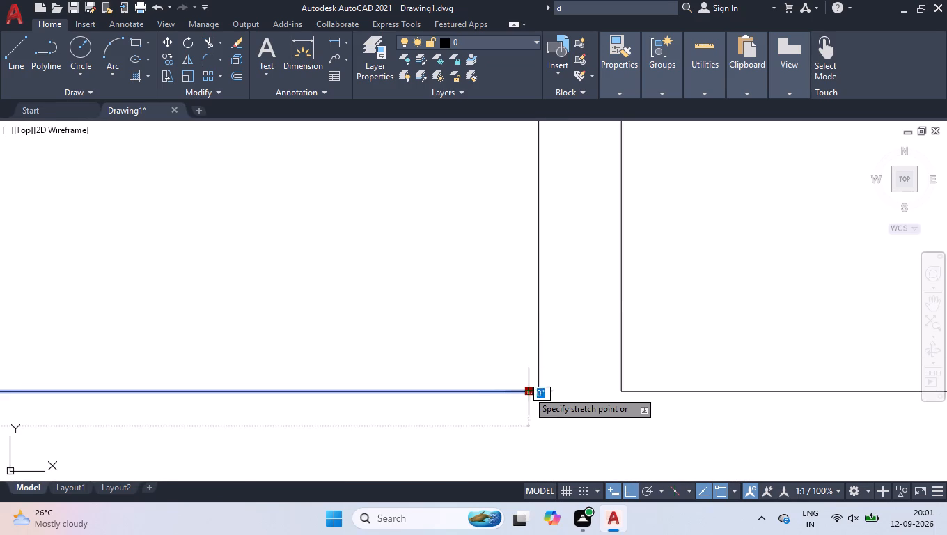
left_click(535, 391)
left_click(538, 379)
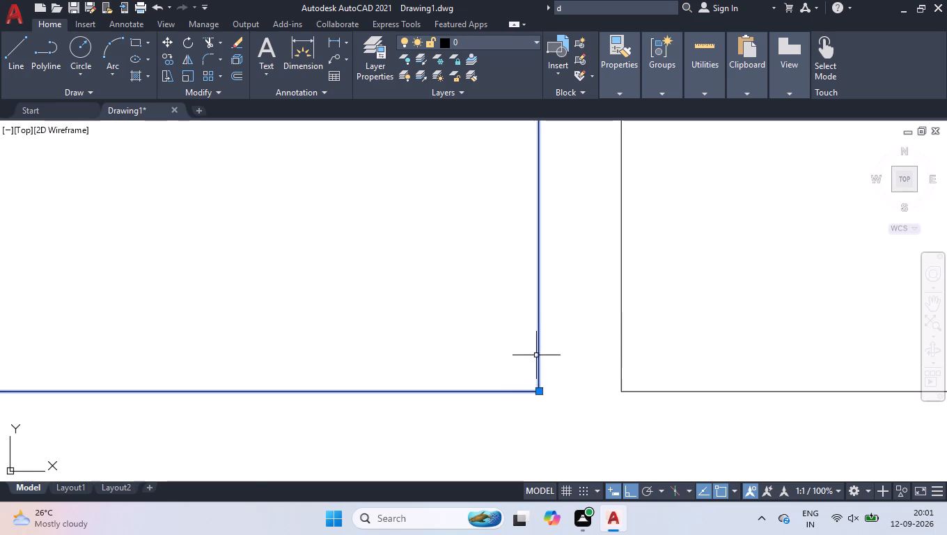
scroll(536, 353, "down", 2)
right_click(534, 347)
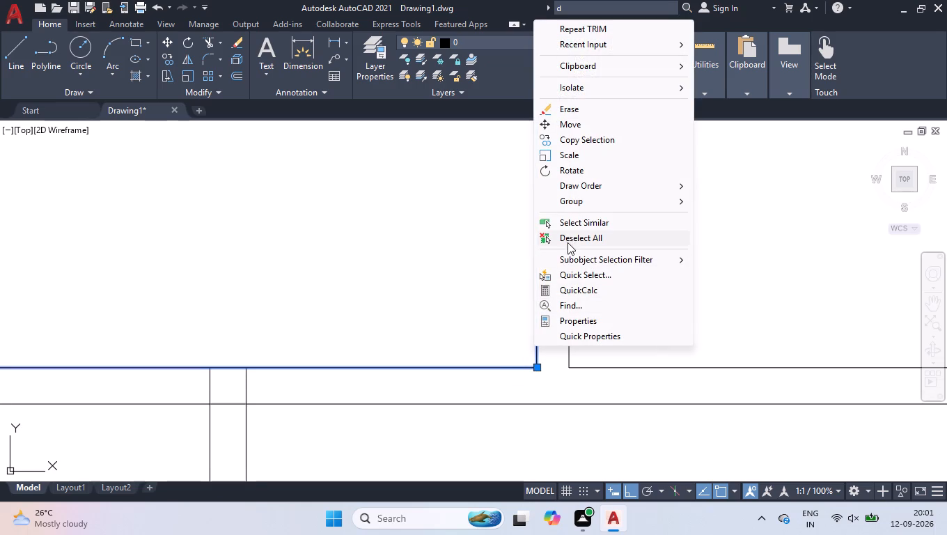
left_click(569, 240)
Stretch the lower end of the shifted vertical partition line down to the lower horizontal wall's bottom line.
left_click(542, 332)
left_click(517, 341)
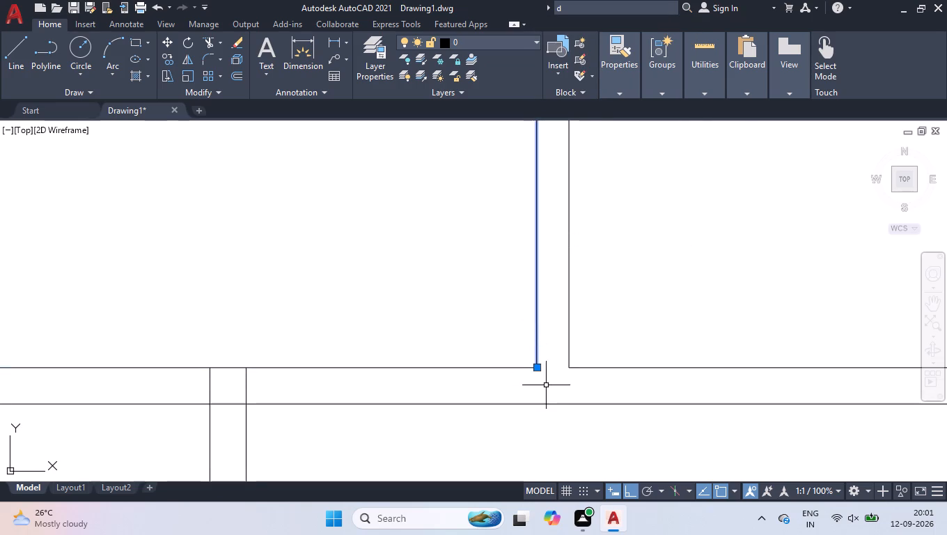
scroll(547, 388, "up", 2)
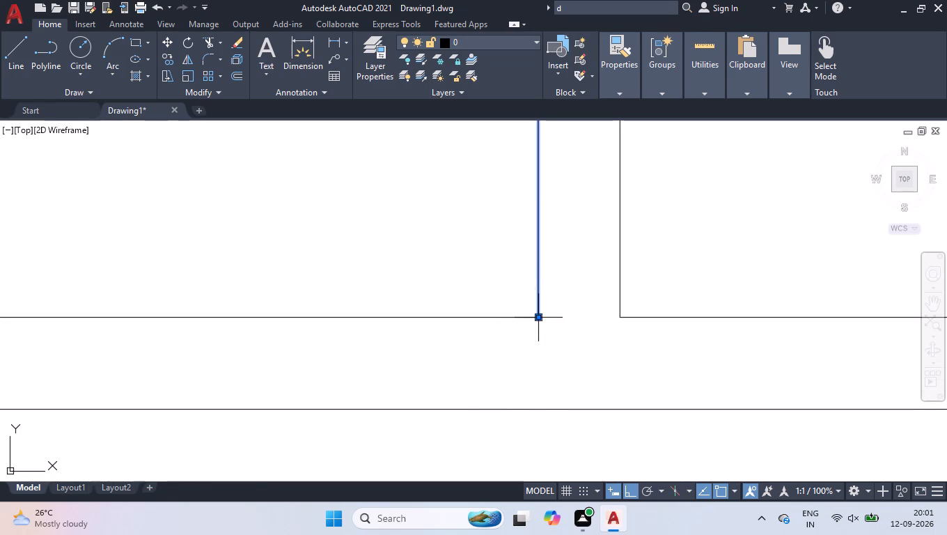
left_click(540, 318)
left_click(540, 410)
right_click(504, 348)
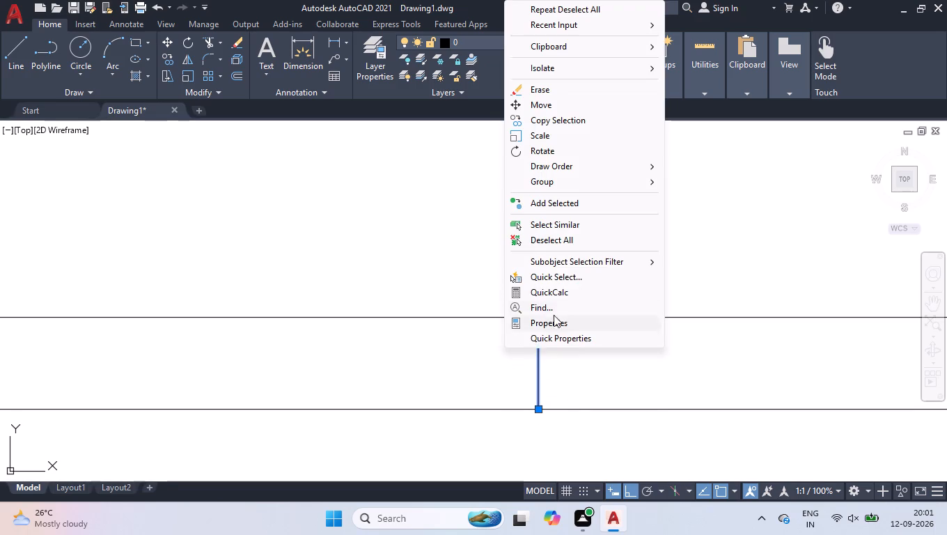
left_click(559, 237)
Stretch the lower small room's bottom line to the vertical partition's face line on the large room side.
scroll(503, 355, "down", 3)
scroll(586, 381, "down", 3)
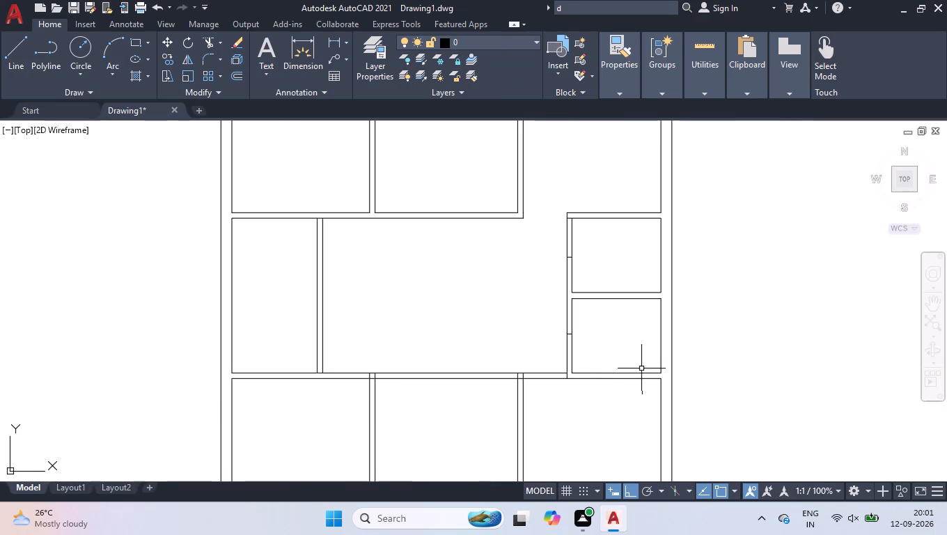
scroll(606, 378, "up", 3)
left_click(593, 371)
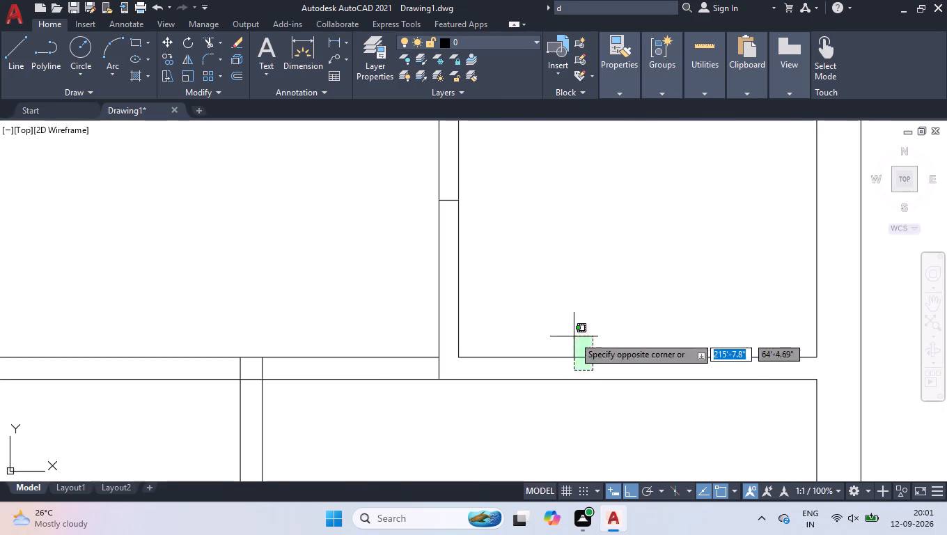
left_click(574, 336)
scroll(446, 368, "up", 2)
left_click(473, 342)
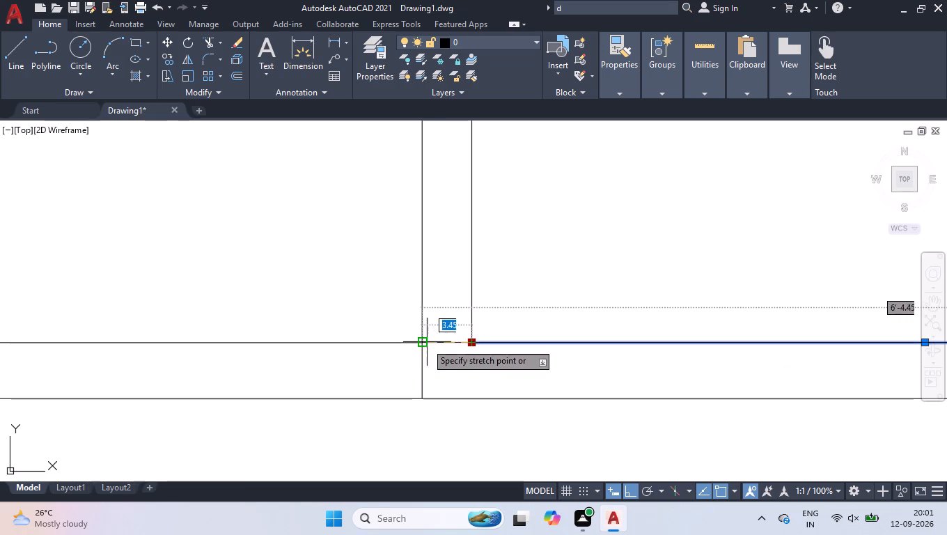
left_click(419, 343)
right_click(579, 273)
left_click(611, 394)
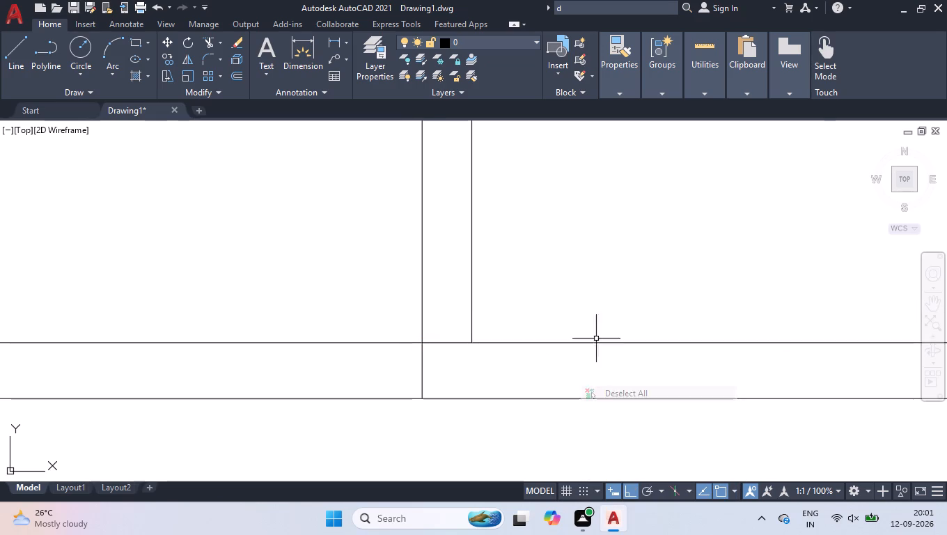
Trim both face lines of the small rooms' vertical partition to open one doorway into each small room.
scroll(598, 325, "down", 6)
scroll(615, 260, "up", 1)
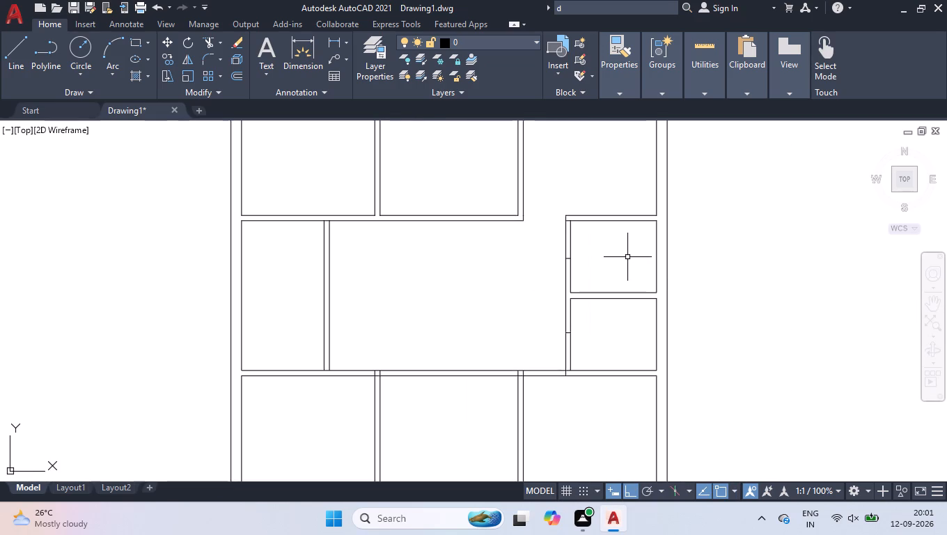
type("tr")
key("Return")
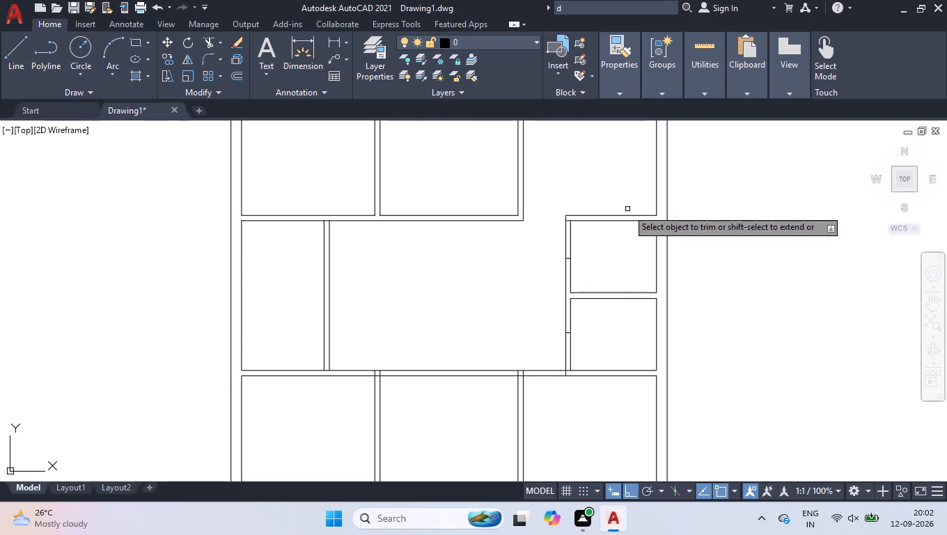
left_click(586, 352)
left_click(517, 357)
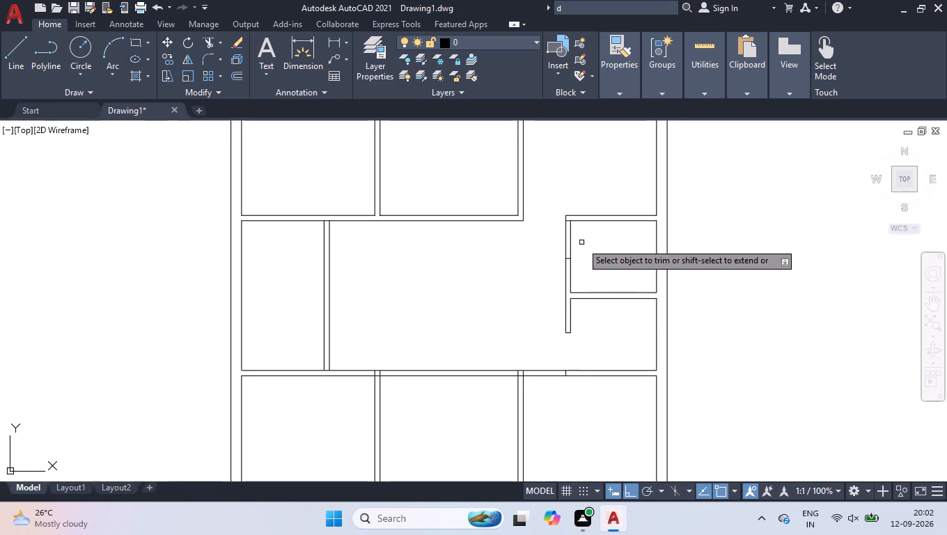
left_click(581, 242)
left_click(499, 233)
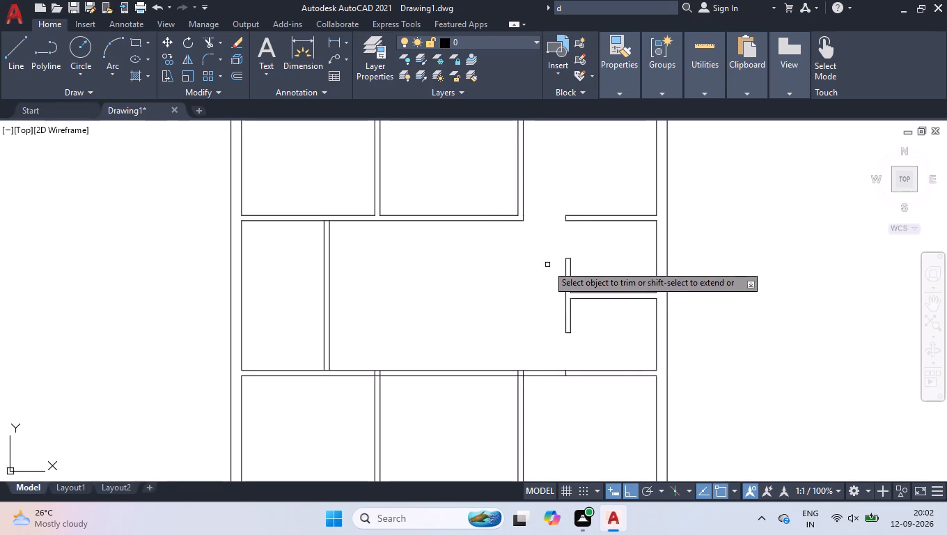
Trim both lines of the lower horizontal wall between the bottom rooms' second partition and the small rooms' partition.
left_click(548, 351)
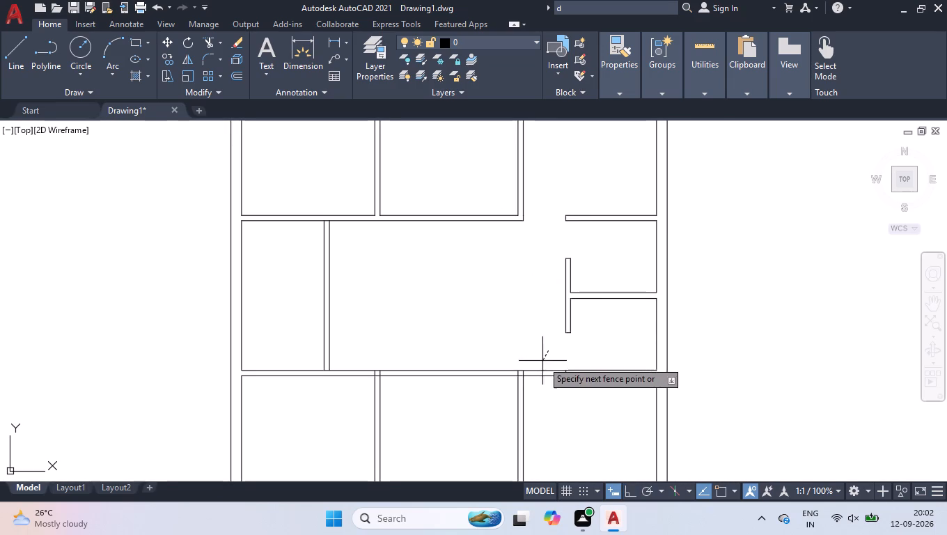
left_click(540, 414)
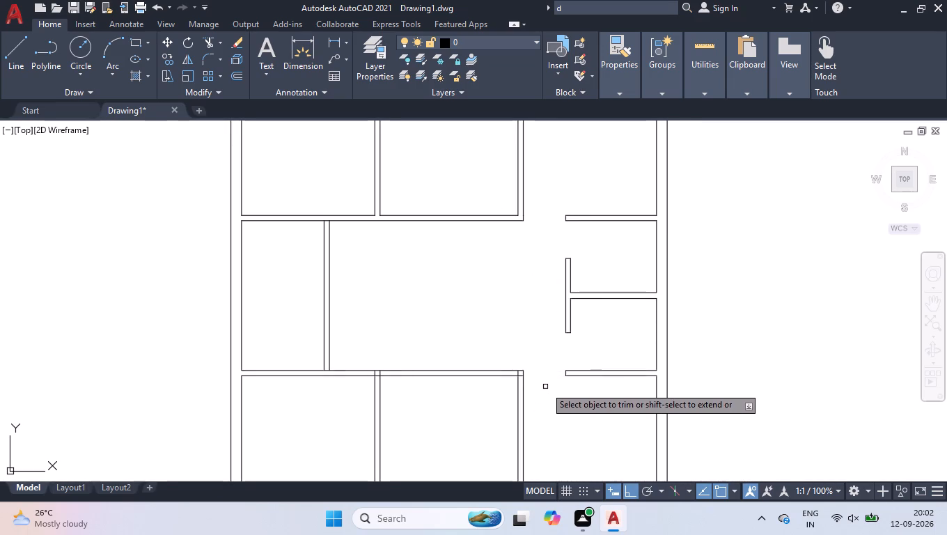
scroll(545, 386, "down", 2)
key("Return")
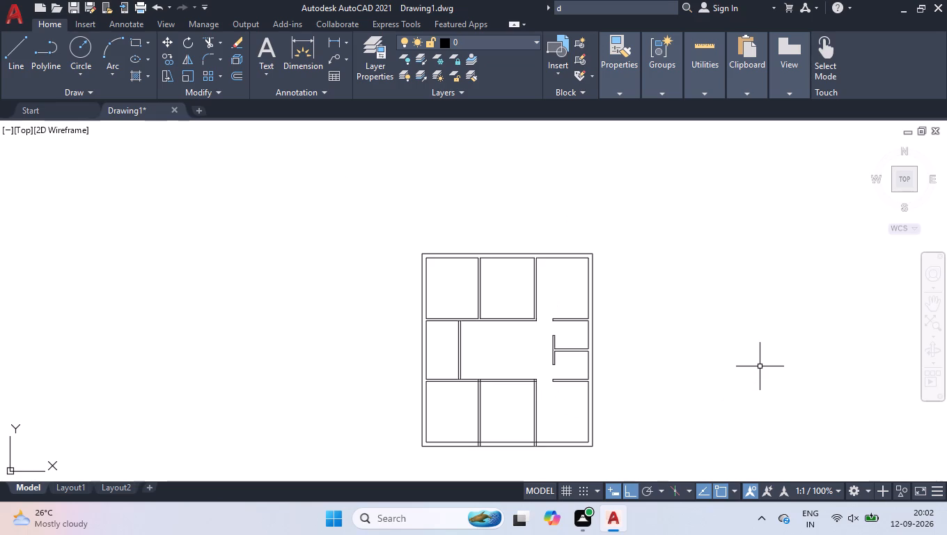
Stretch the middle top room's partition line beside the upper passage opening down to the horizontal wall's lower line.
scroll(506, 324, "up", 2)
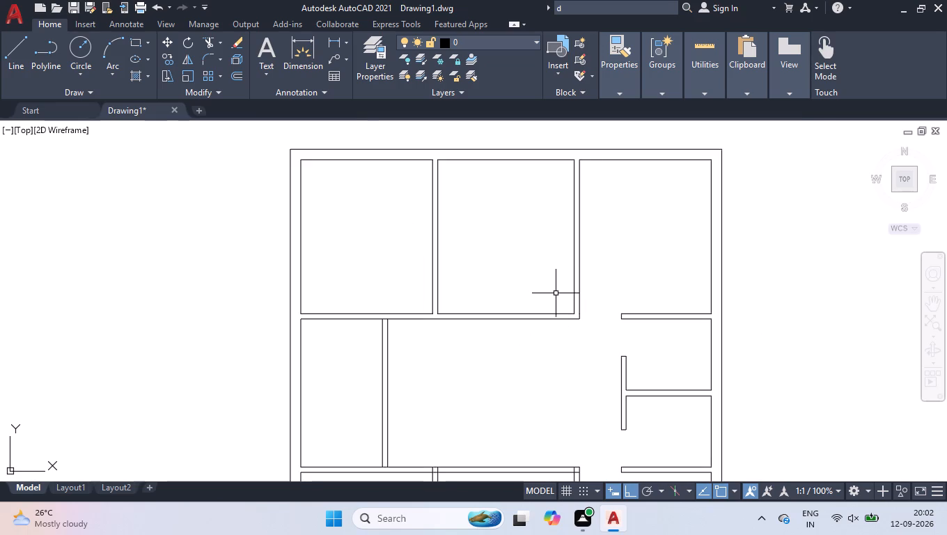
scroll(555, 295, "up", 2)
left_click(595, 295)
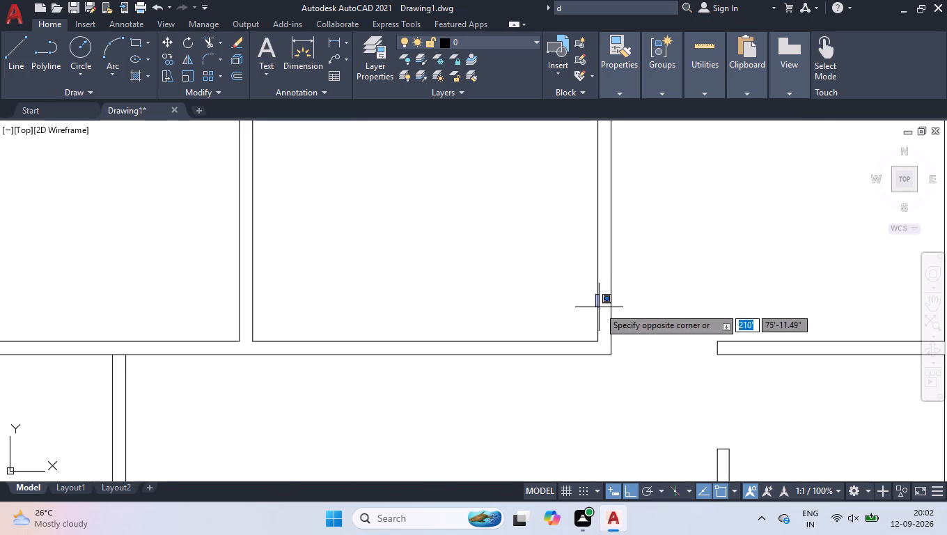
left_click(599, 307)
left_click(600, 302)
left_click(594, 307)
scroll(588, 358, "up", 2)
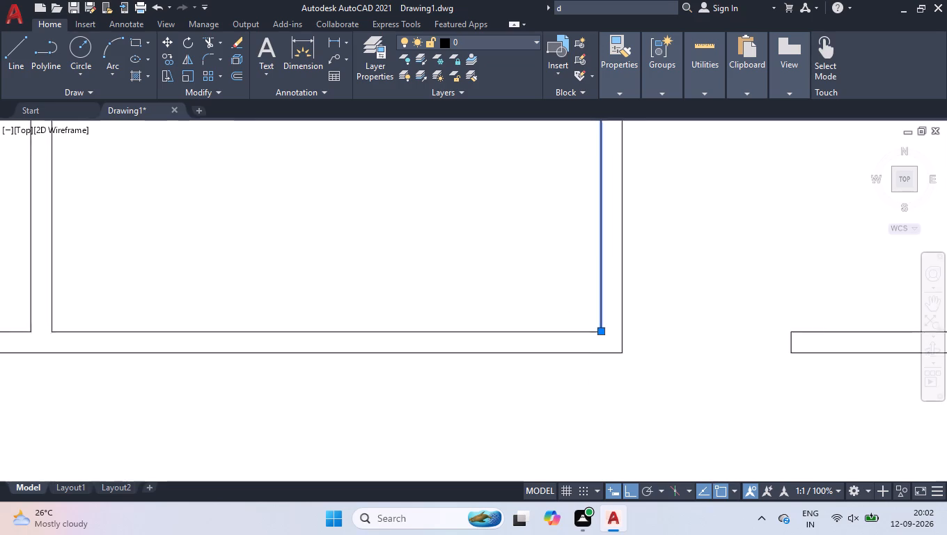
left_click(609, 316)
left_click(608, 351)
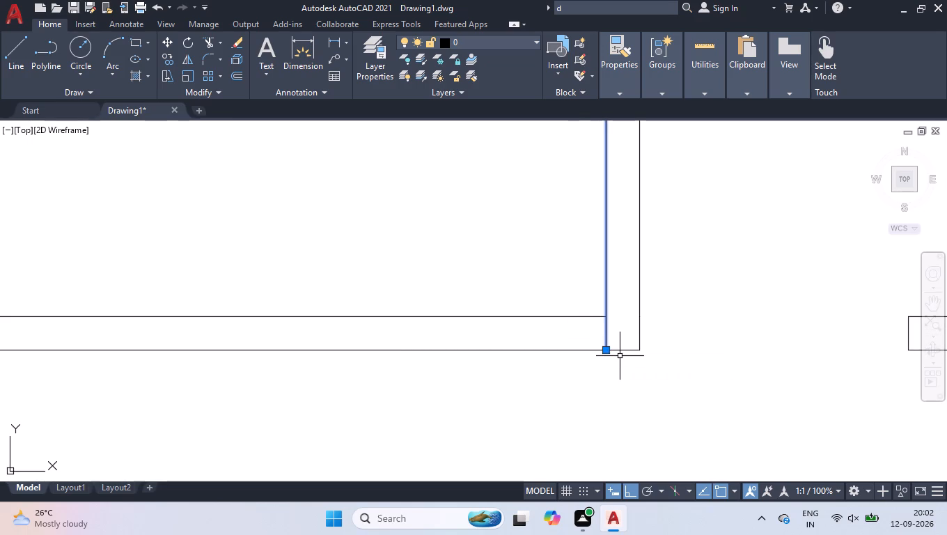
Draw a line across the upper horizontal wall's thickness, in line with the second top partition's face on the middle room side.
key("l")
key("Return")
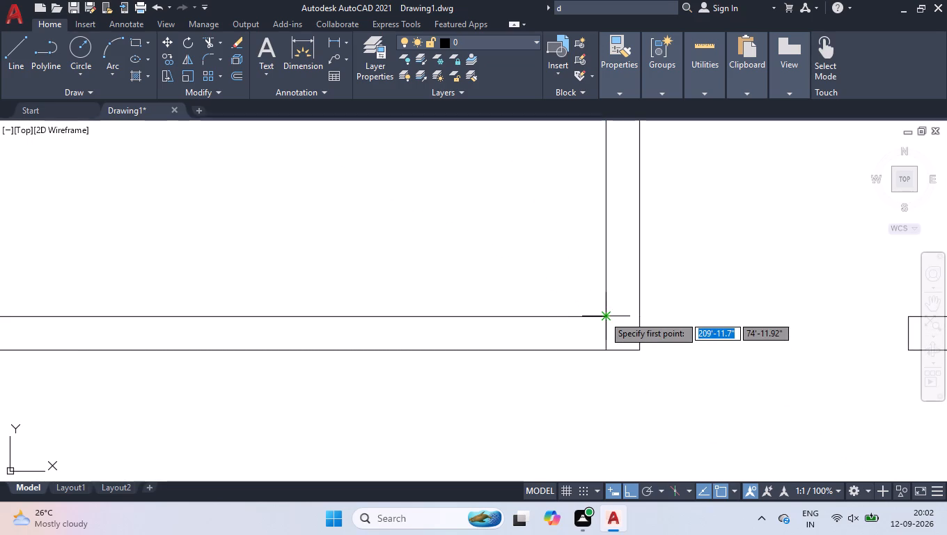
left_click(604, 316)
left_click(603, 350)
key("Return")
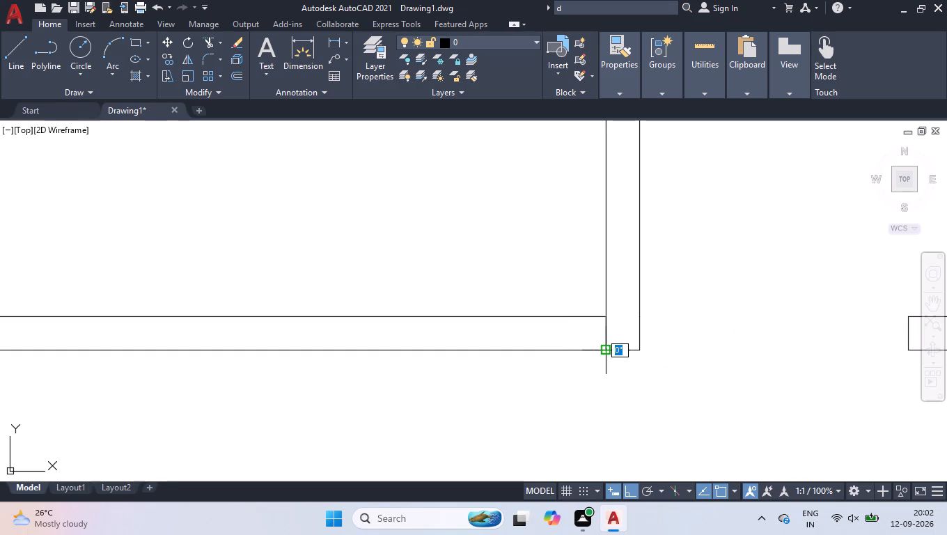
Move the short line across the upper horizontal wall 3' away from the partition towards the middle top room.
left_click(589, 310)
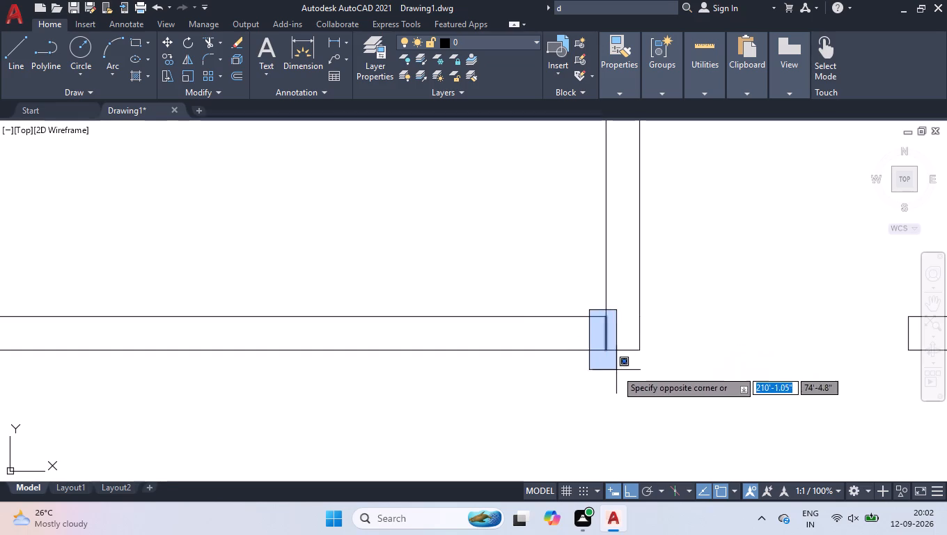
left_click(616, 370)
left_click(609, 332)
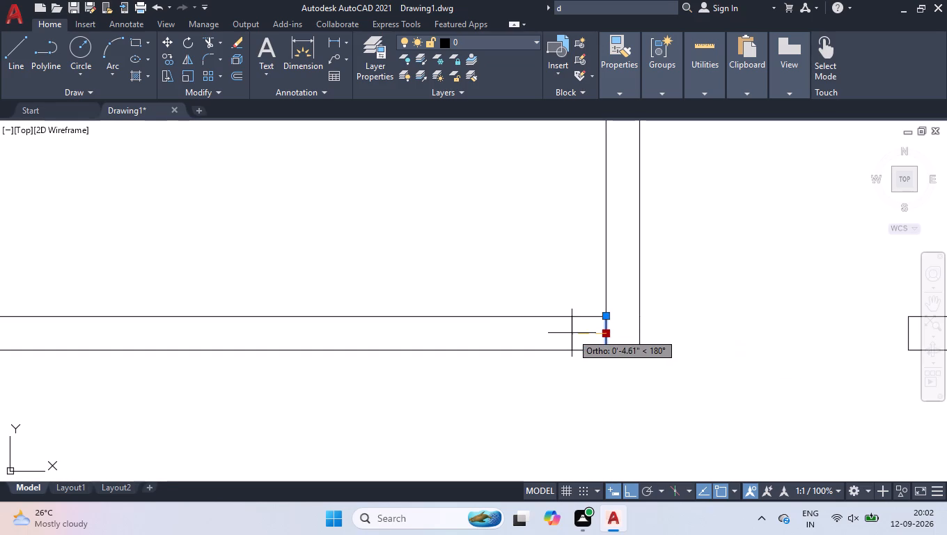
type("3'")
key("Return")
Trim both upper horizontal wall lines between the moved jamb line and the second top partition to open the middle top room's doorway.
scroll(572, 322, "down", 3)
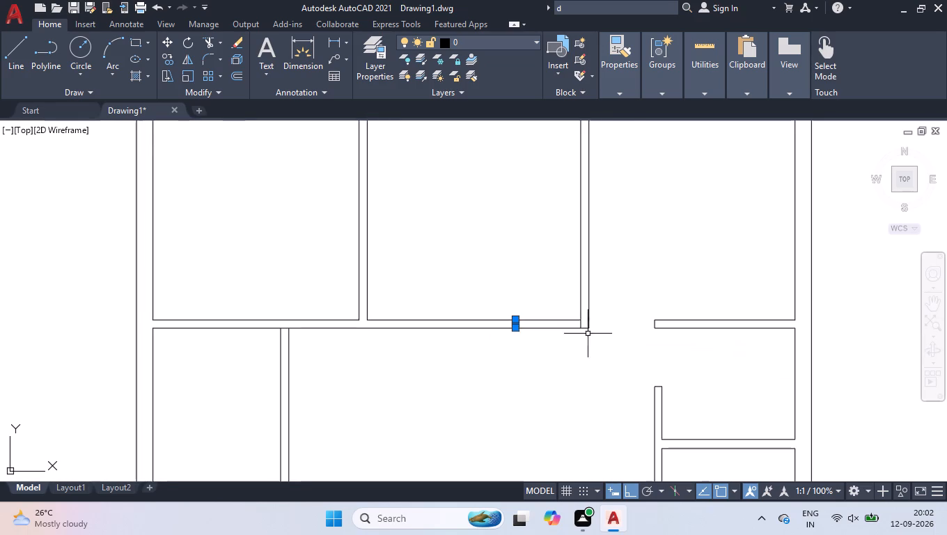
scroll(584, 369, "down", 2)
scroll(494, 358, "up", 1)
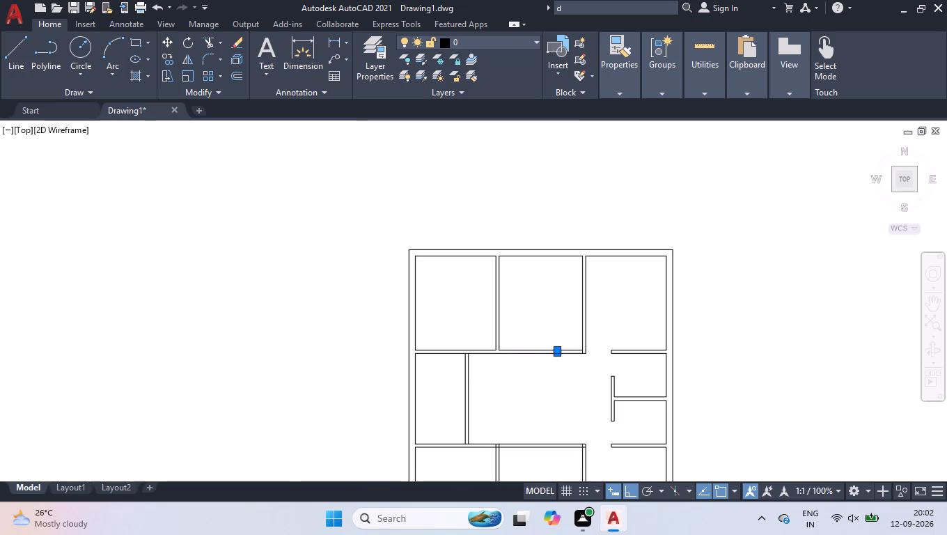
key("Return")
key("Return")
key("Return")
type("tr")
key("Return")
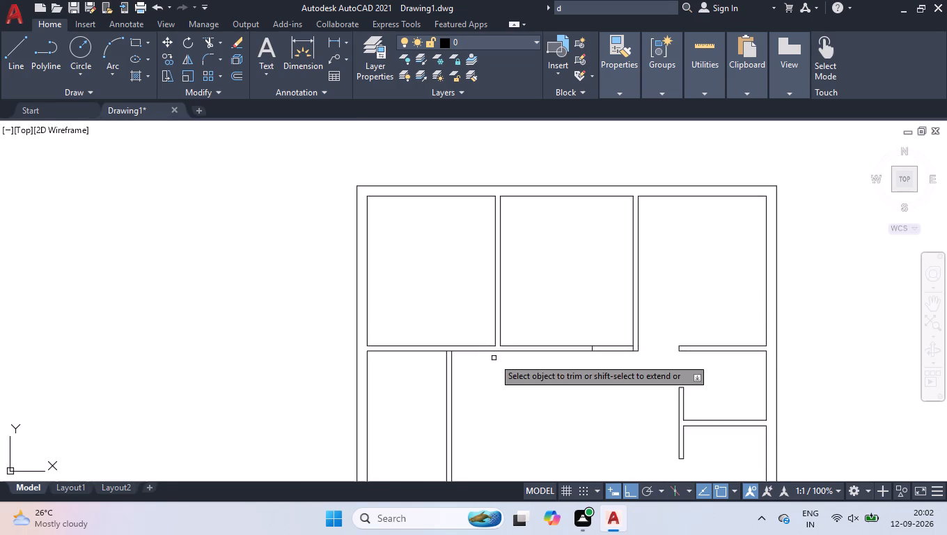
left_click(592, 323)
left_click(625, 376)
key("Return")
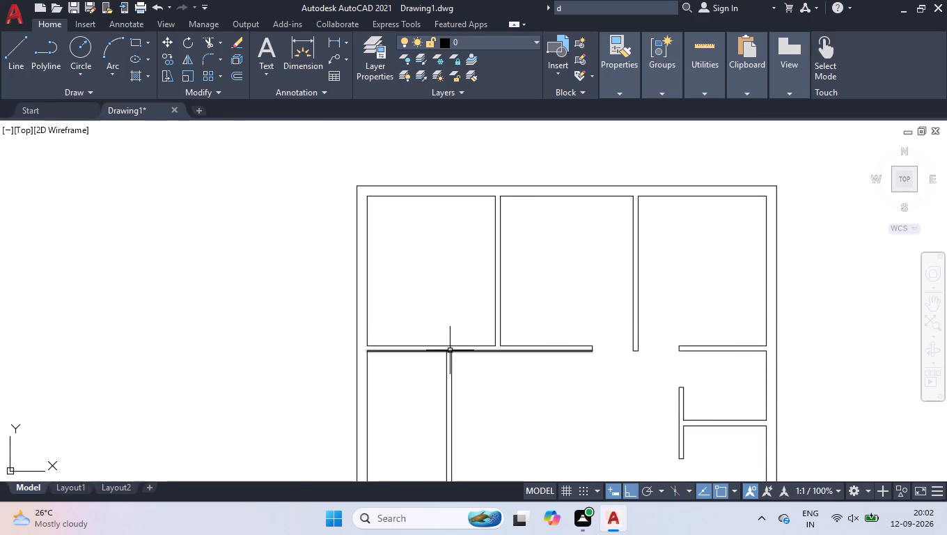
Measure the gap between the left middle room's partition and the first top partition with a linear dimension, and delete that dimension.
scroll(450, 350, "up", 3)
type("dli")
key("Return")
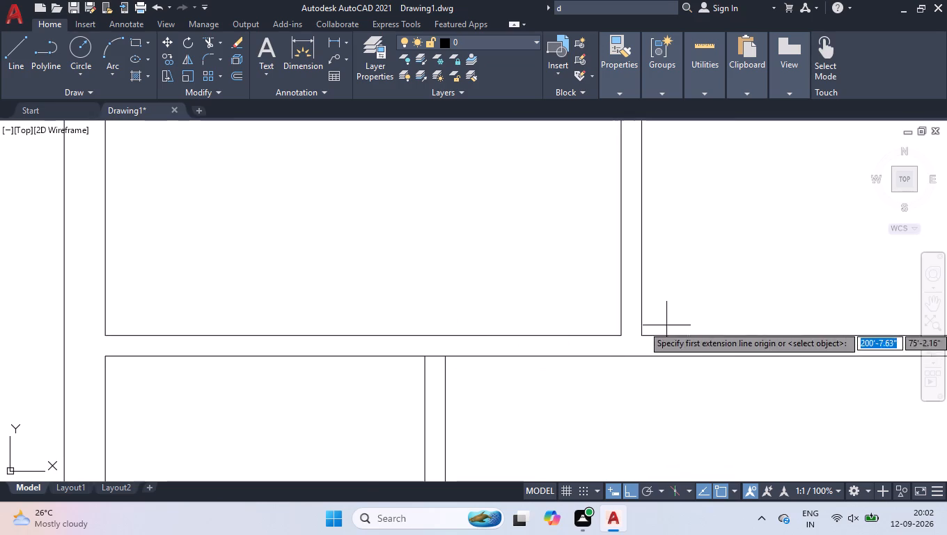
left_click(619, 357)
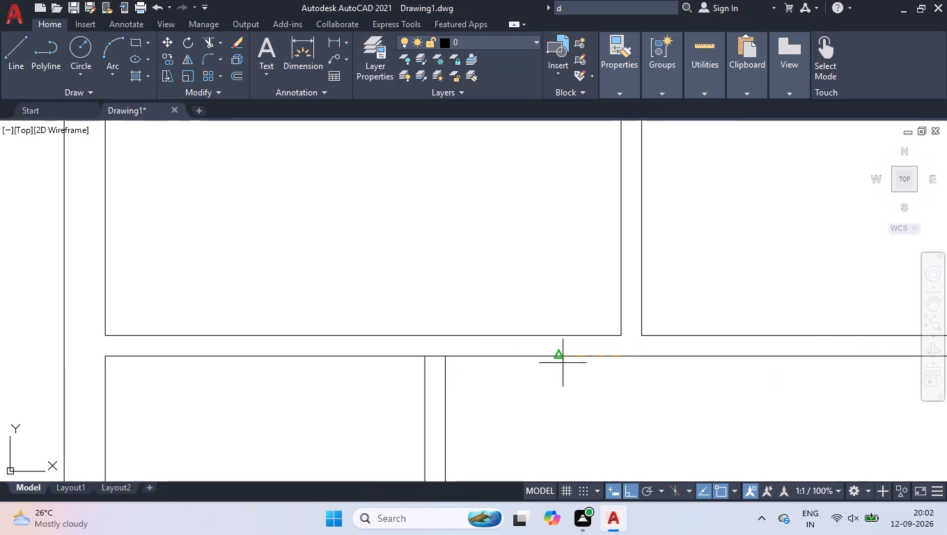
left_click(446, 358)
left_click(455, 298)
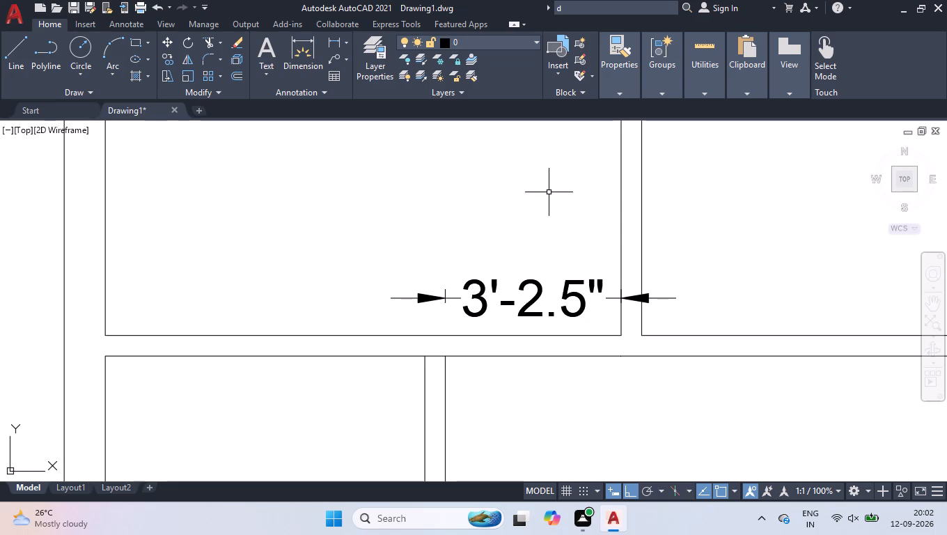
key("Return")
key("Return")
key("Return")
left_click(506, 291)
left_click(414, 265)
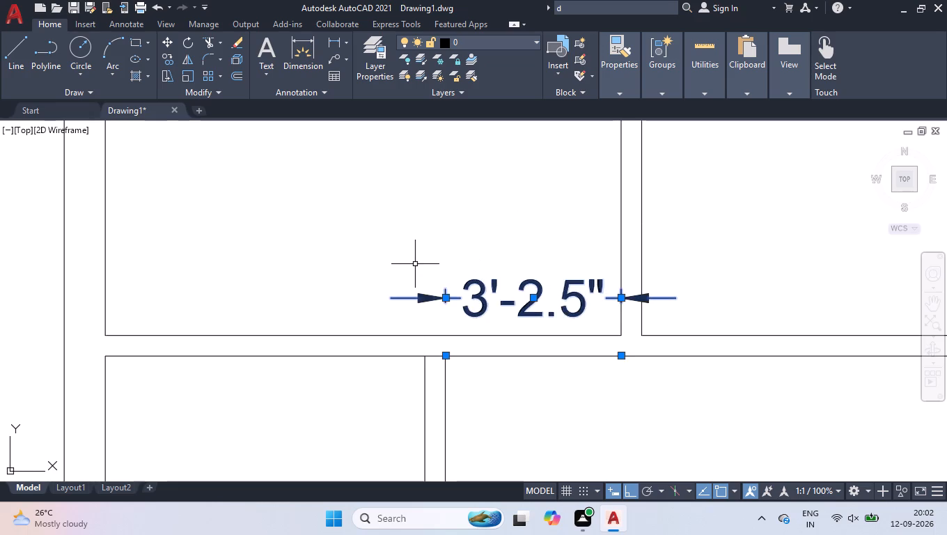
key("Delete")
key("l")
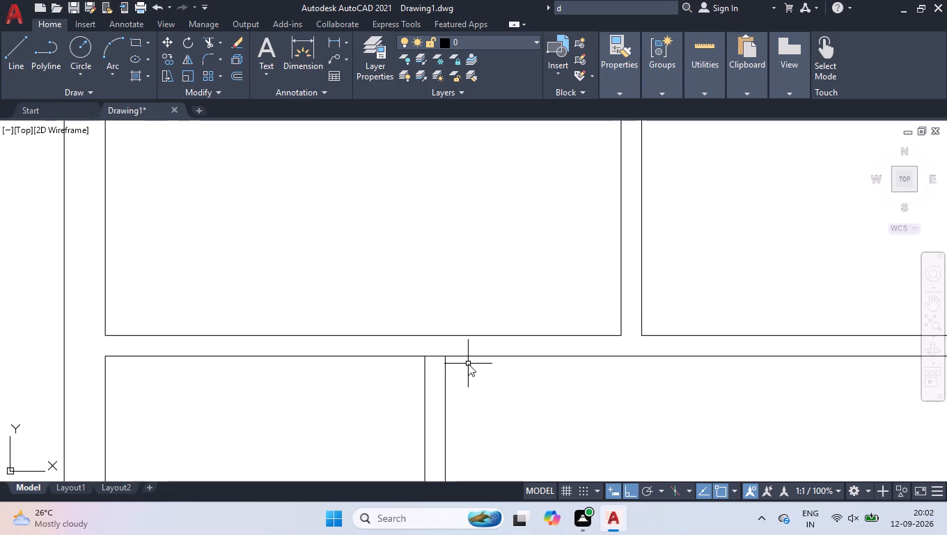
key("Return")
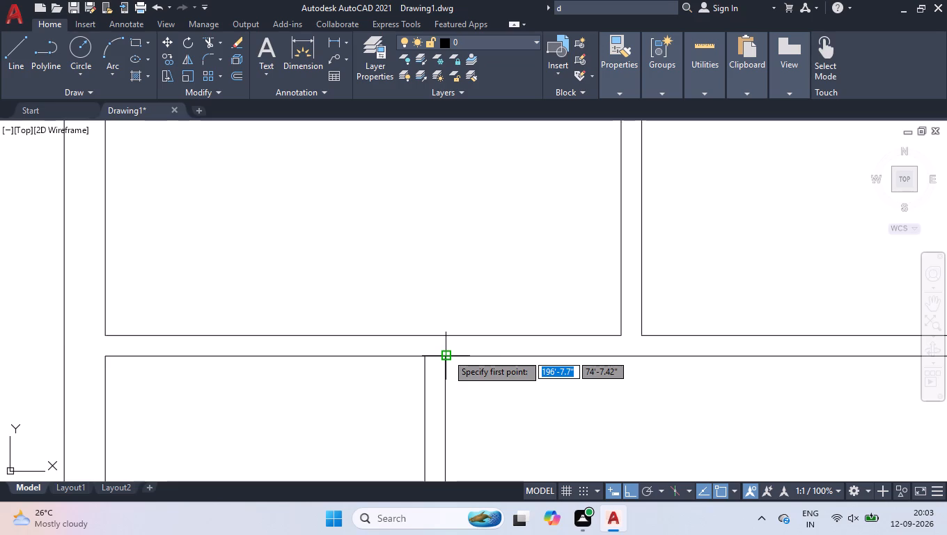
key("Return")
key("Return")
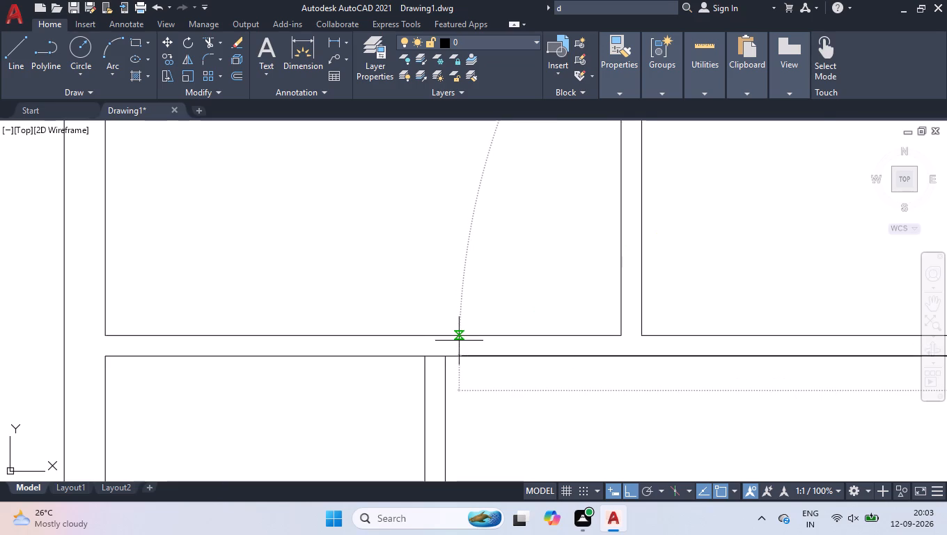
Stretch the left middle room's partition line on the large room side up to the upper horizontal wall's upper line.
left_click(444, 382)
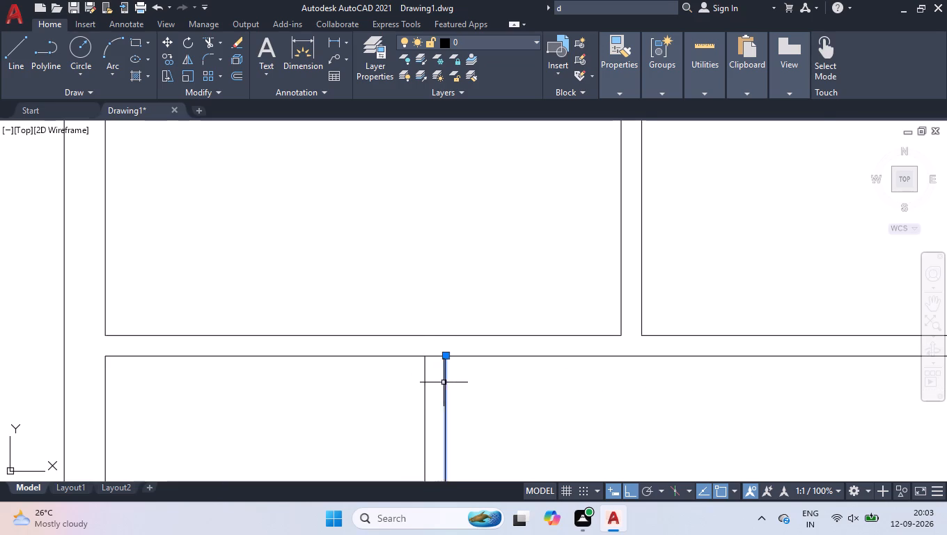
scroll(432, 323, "up", 2)
left_click(457, 403)
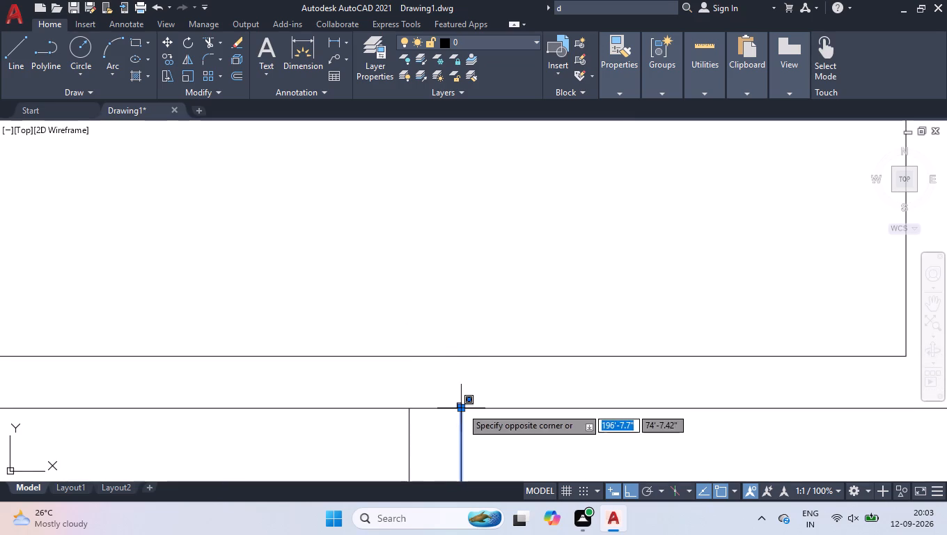
left_click(462, 408)
left_click(463, 407)
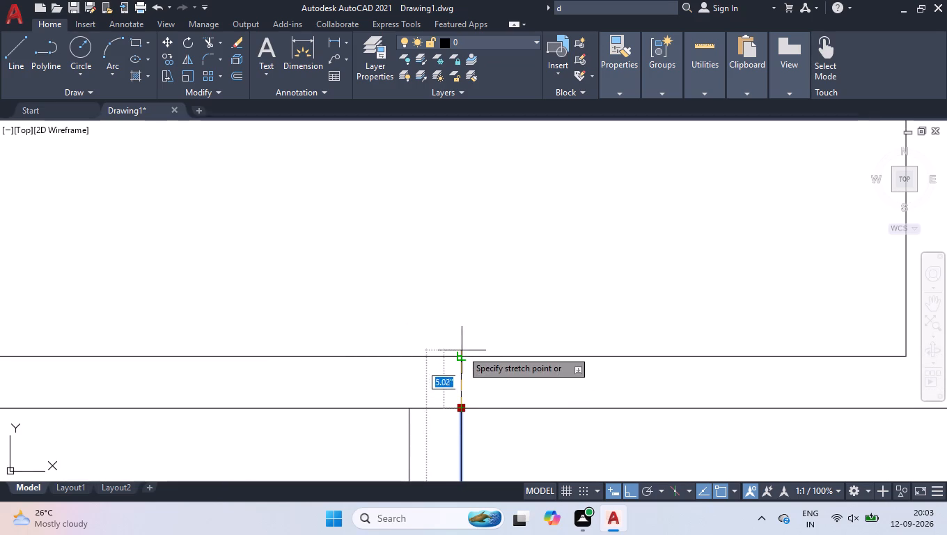
left_click(459, 357)
right_click(462, 309)
left_click(502, 392)
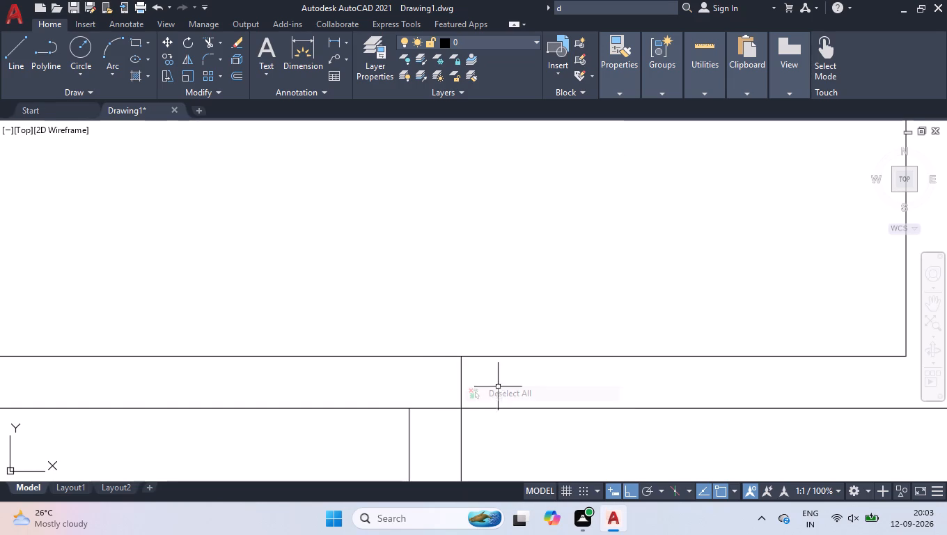
Stretch the first top partition's line on the left top room side down to the upper horizontal wall's lower line.
scroll(496, 378, "down", 6)
scroll(506, 373, "up", 2)
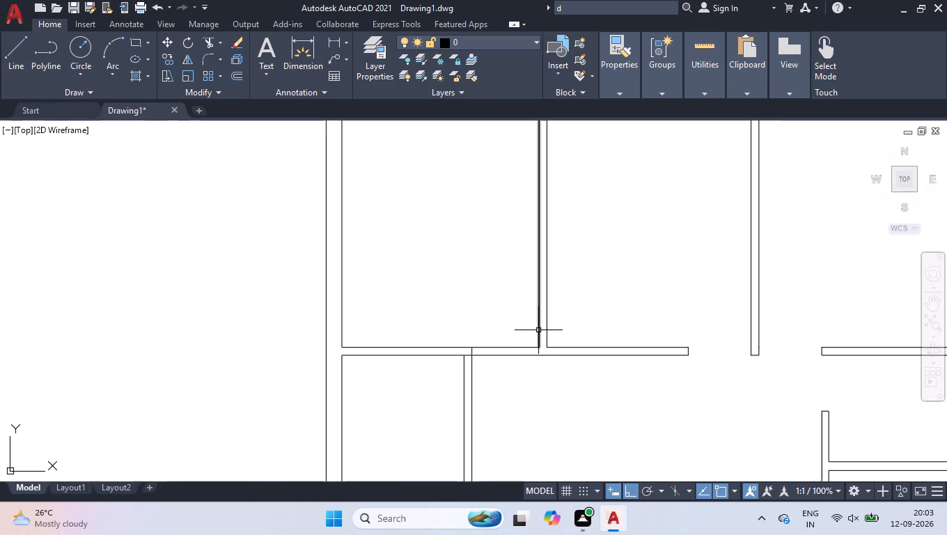
left_click(540, 329)
scroll(535, 377, "up", 3)
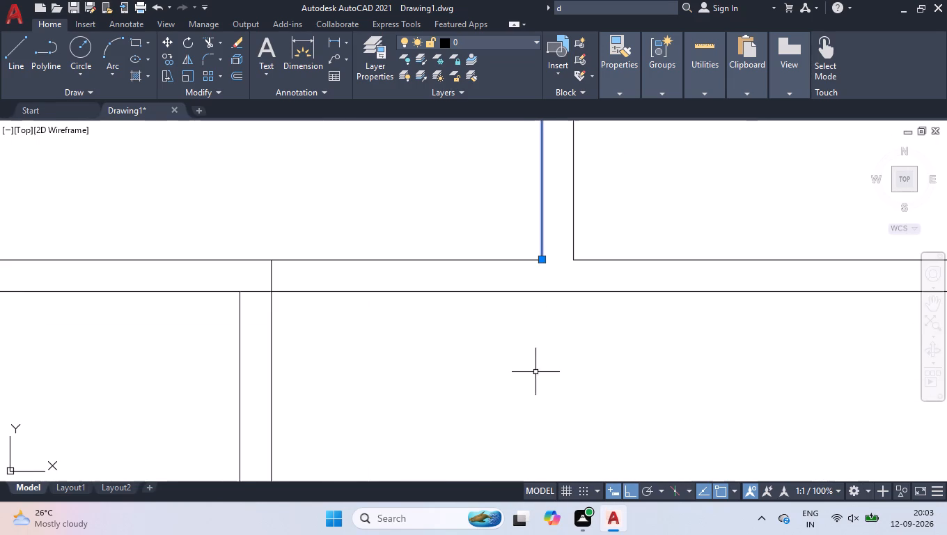
left_click(540, 261)
left_click(541, 293)
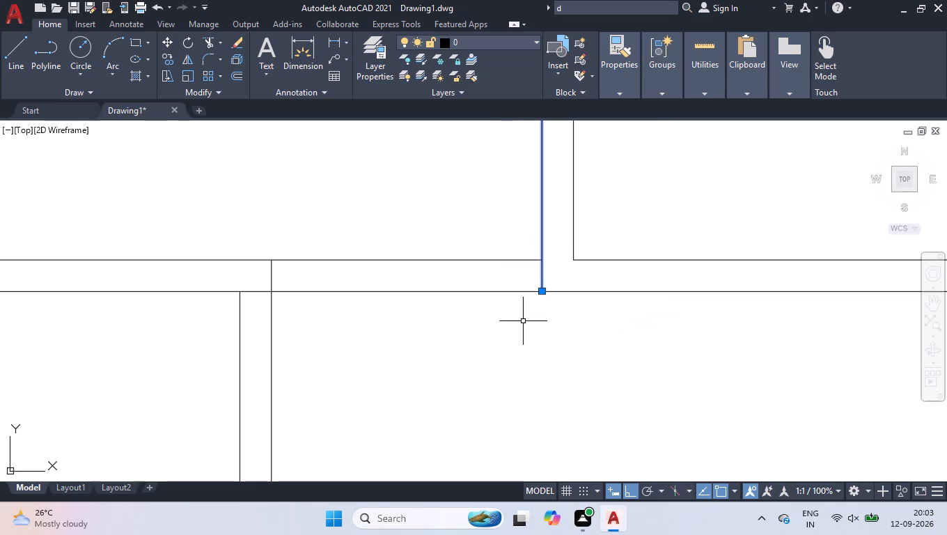
right_click(522, 323)
left_click(562, 390)
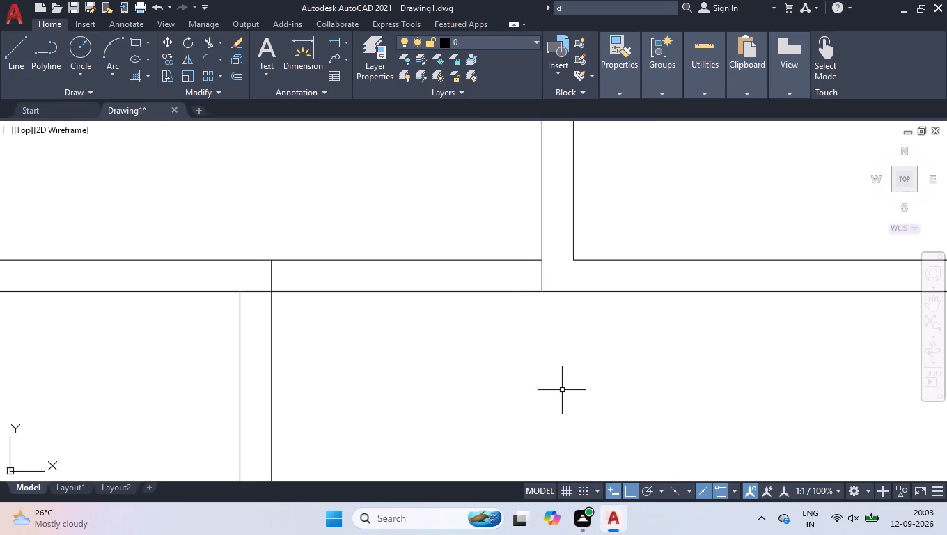
Trim both upper horizontal wall lines between the left middle room's partition and the first top partition to open the left top room's doorway.
type("tr")
key("Return")
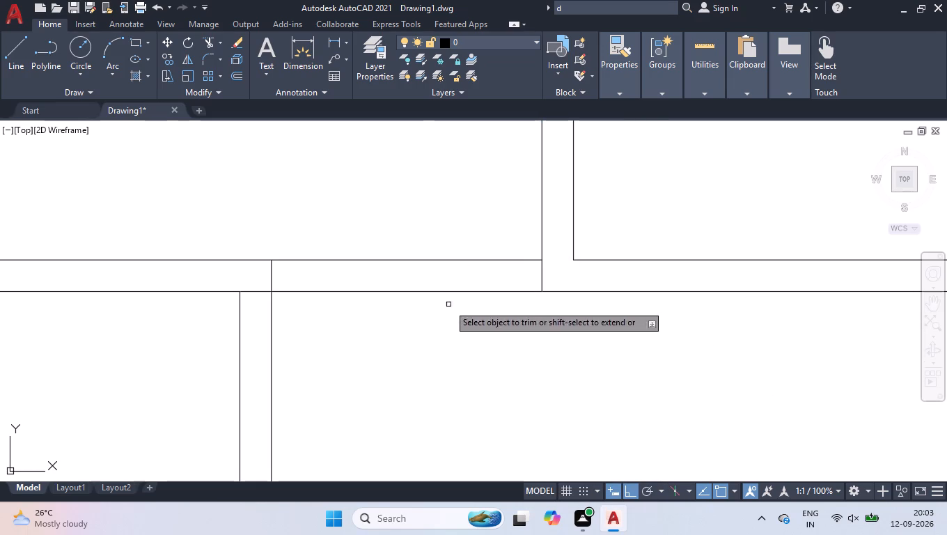
left_click(457, 321)
left_click(439, 192)
key("Return")
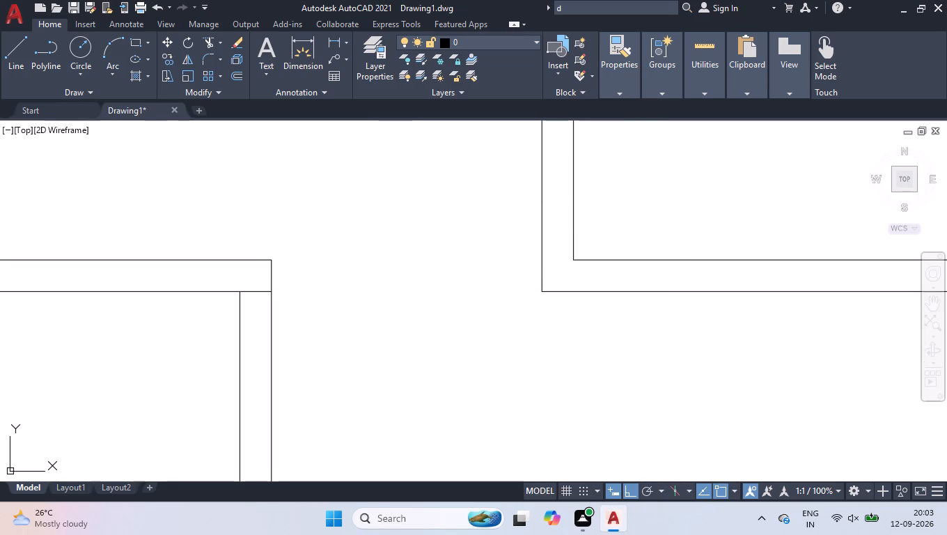
Trim the wall line crossing the upper end of the left middle room's partition to clean that corner junction.
key("space")
left_click(256, 295)
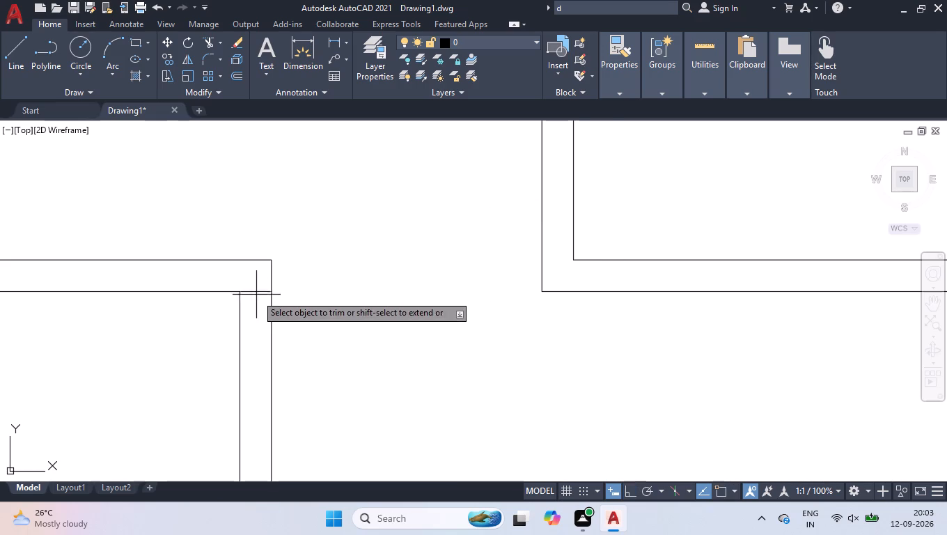
left_click(258, 288)
scroll(361, 260, "down", 5)
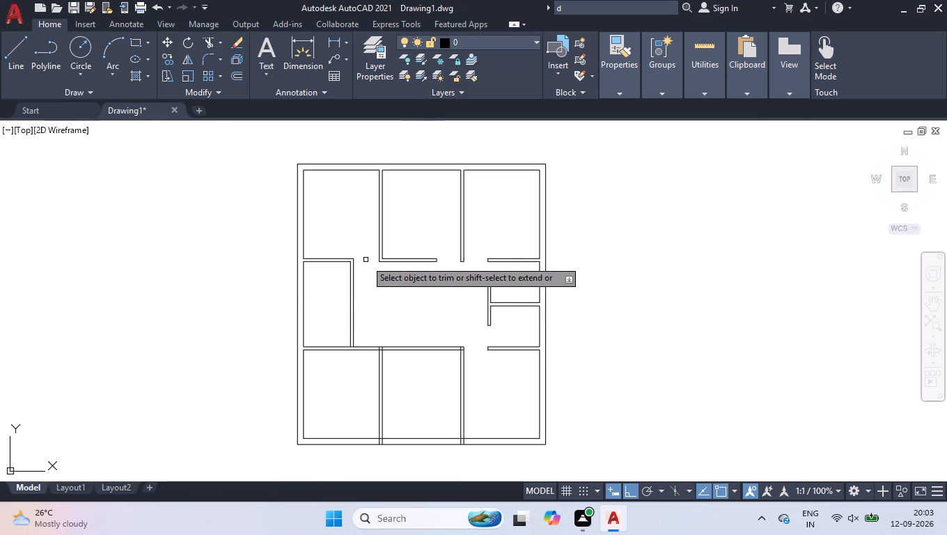
key("Return")
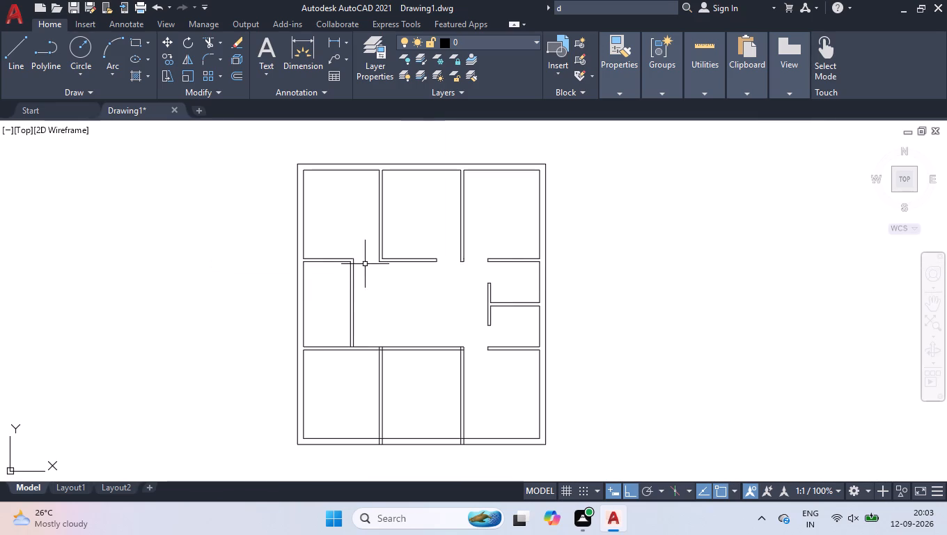
Trim the lower horizontal wall's upper line between the left middle room partition's two face lines to clean the lower junction.
scroll(329, 327, "up", 2)
key("space")
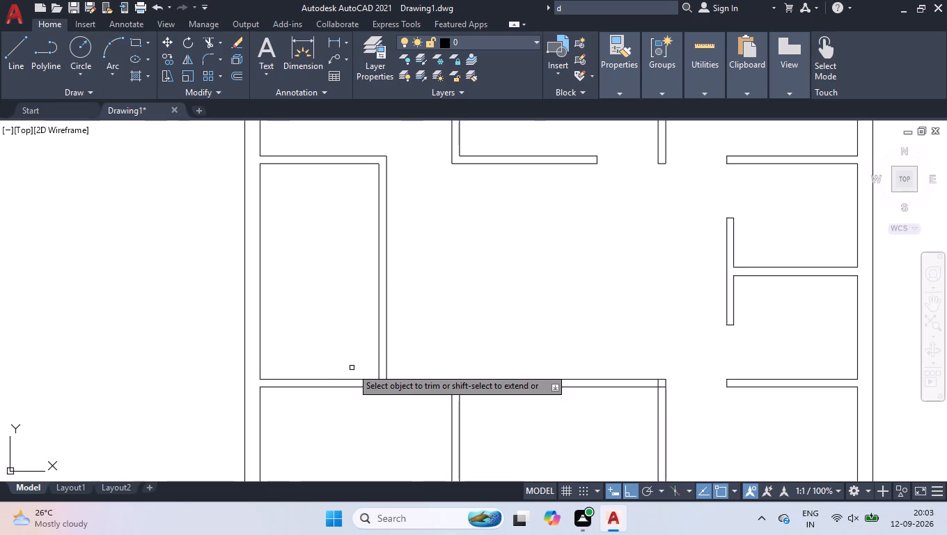
scroll(385, 405, "up", 2)
left_click(380, 355)
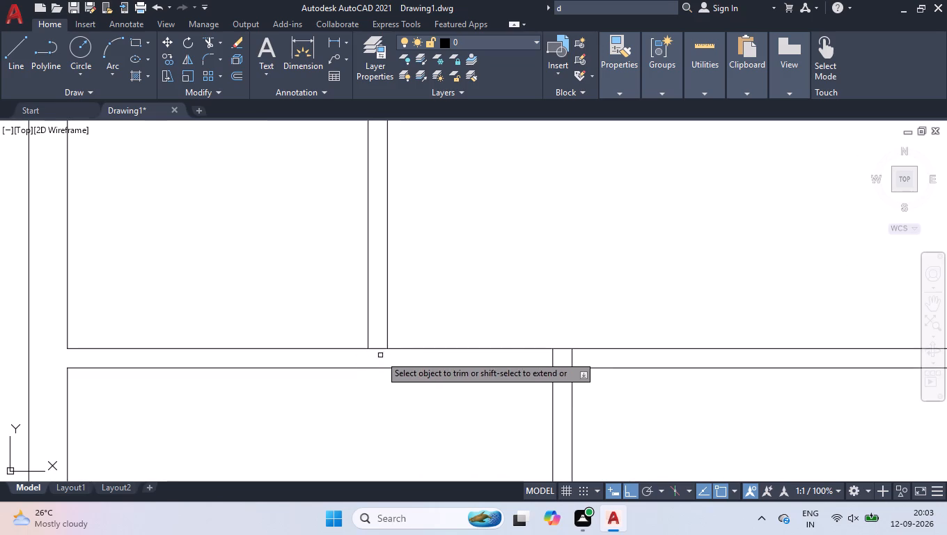
left_click(377, 341)
key("Return")
scroll(391, 333, "down", 3)
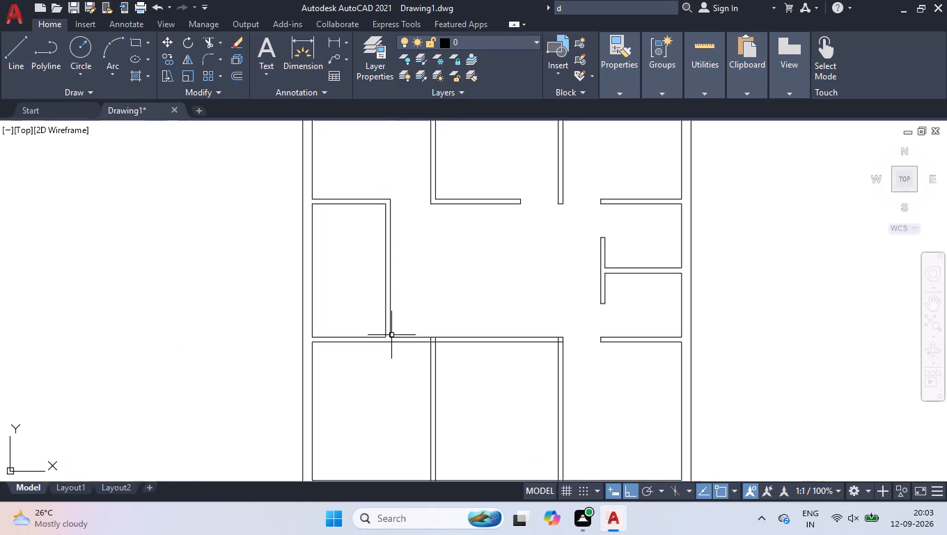
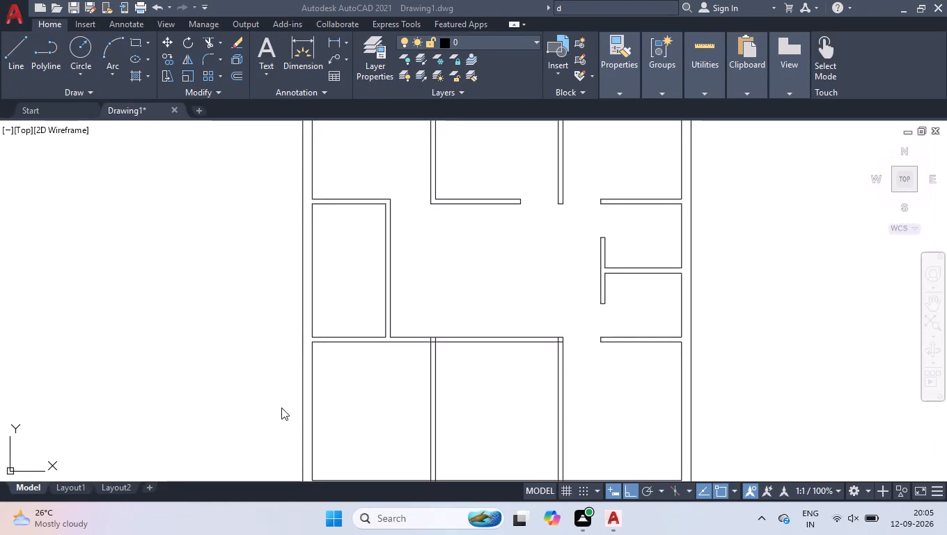
Draw a short line across the left middle room's vertical partition at its midpoint, joining both face lines.
scroll(359, 237, "up", 1)
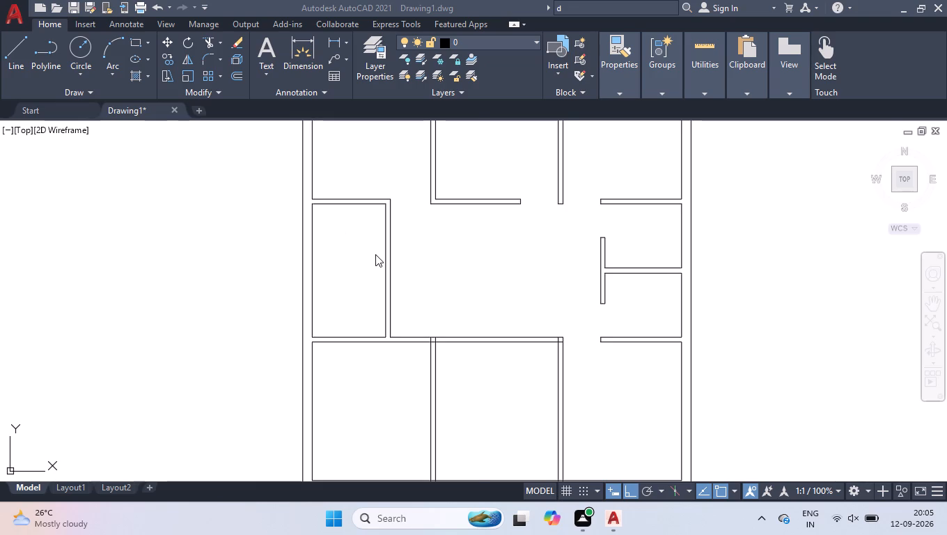
left_click(375, 254)
key("l")
key("Return")
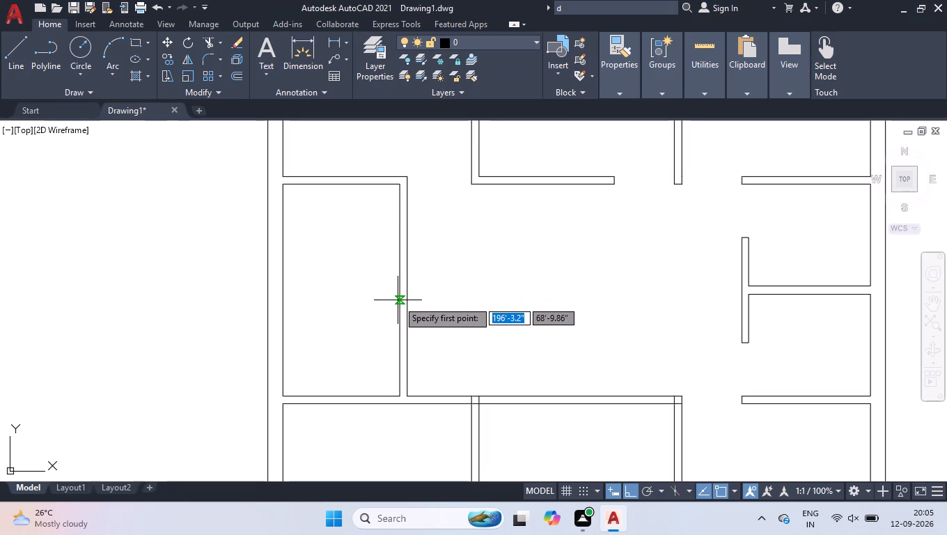
left_click(398, 293)
left_click(405, 291)
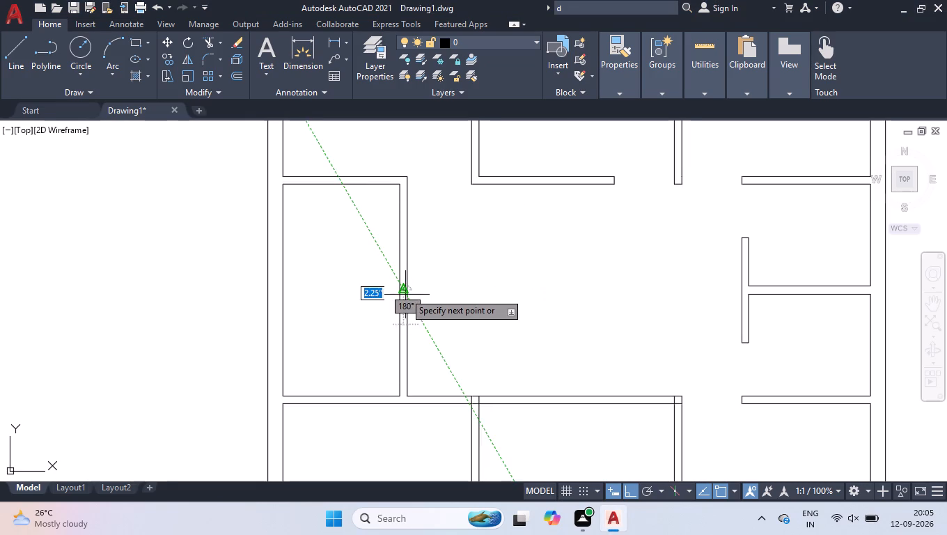
key("Return")
Offset the short midpoint line 1'4" both downward and upward within the left middle room's partition.
left_click_drag(366, 270, 384, 281)
left_click(453, 312)
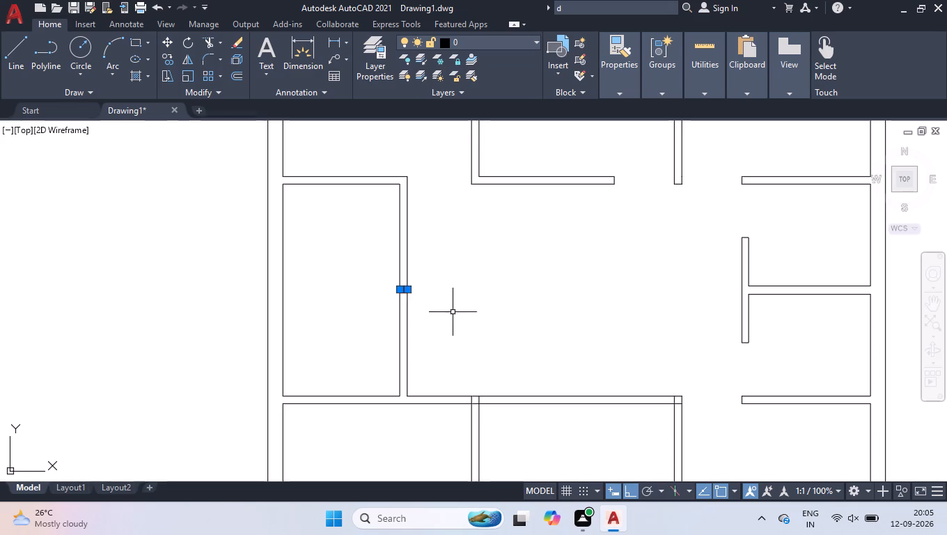
scroll(408, 300, "up", 2)
type("off")
key("Return")
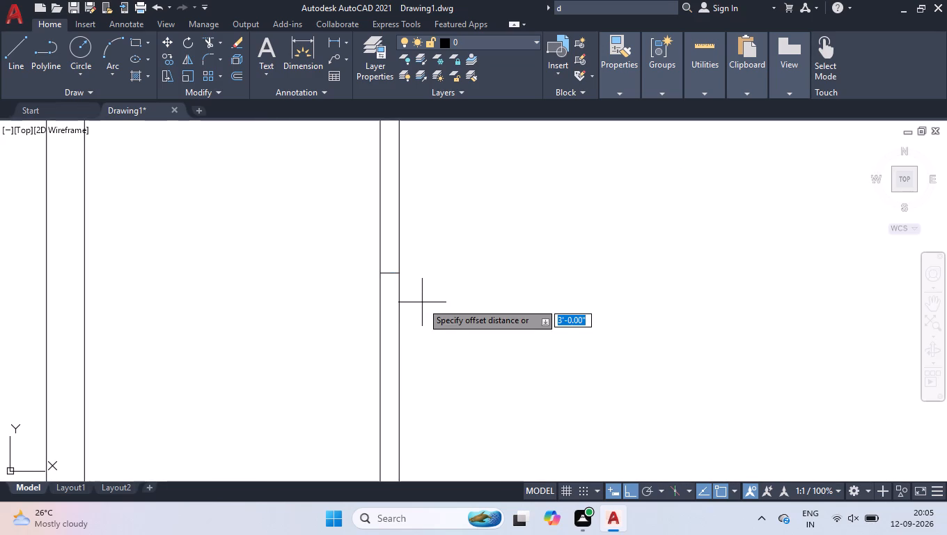
key("q")
key("BackSpace")
type("1'4")
key("Return")
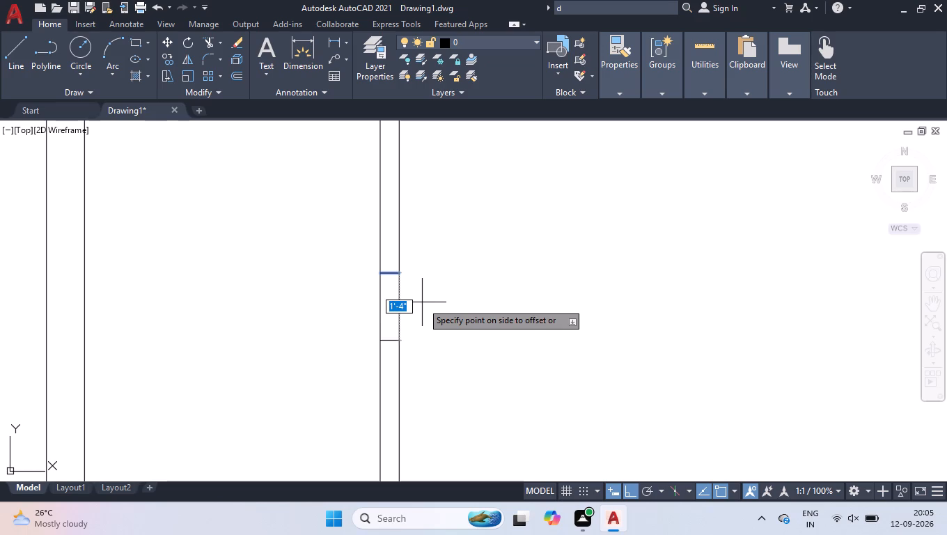
left_click(451, 313)
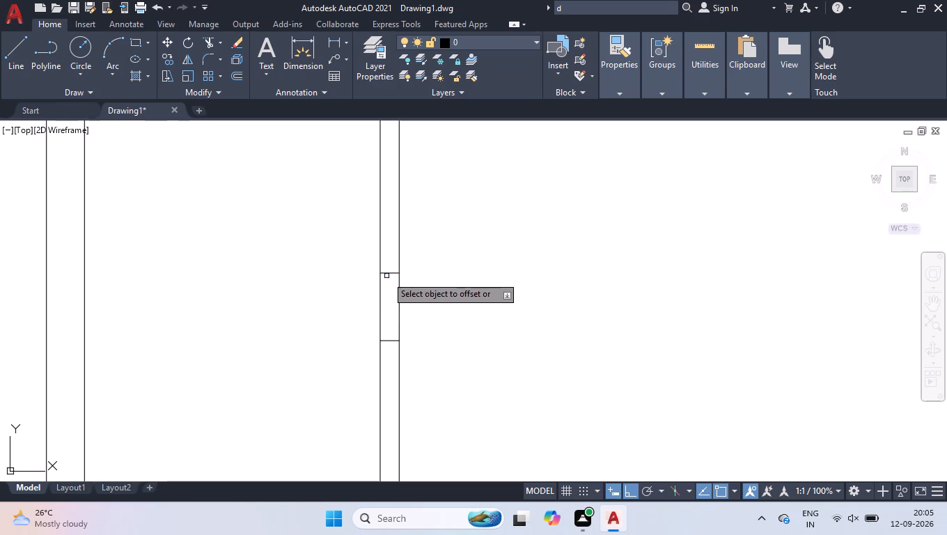
left_click(391, 273)
left_click(388, 256)
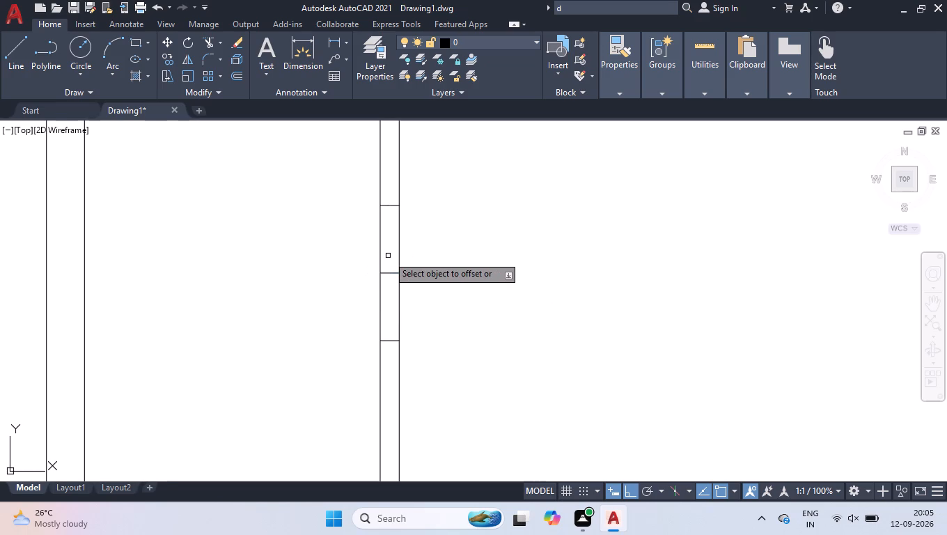
key("Return")
Trim both partition face lines between the two offset lines and remove the midpoint line to open the left middle room's doorway.
type("tr")
key("Return")
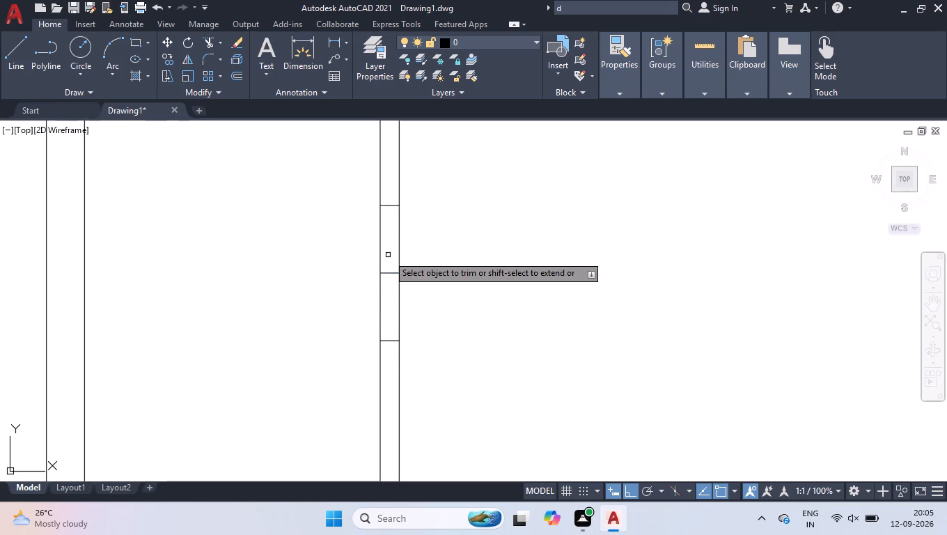
left_click(432, 243)
left_click(277, 296)
left_click_drag(431, 286, 420, 293)
left_click(320, 325)
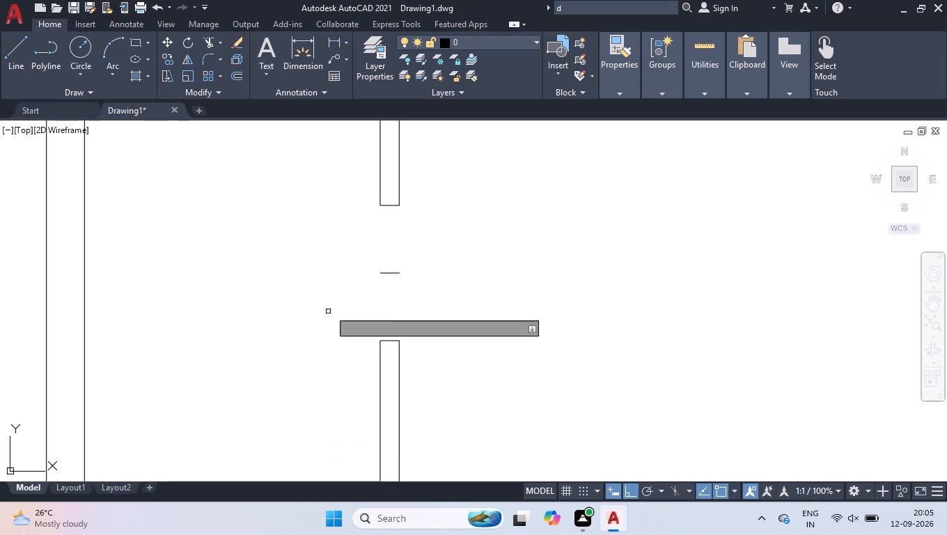
left_click(385, 272)
scroll(388, 275, "down", 3)
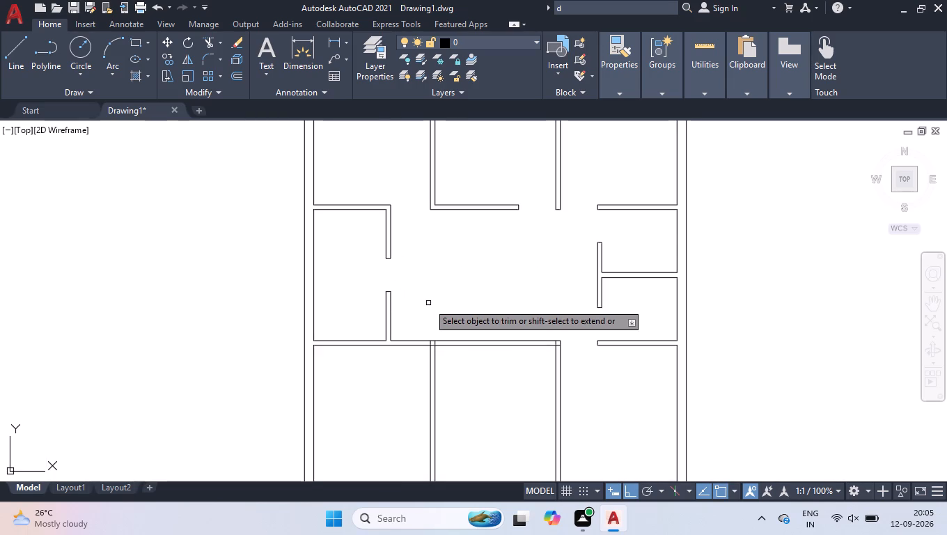
key("Return")
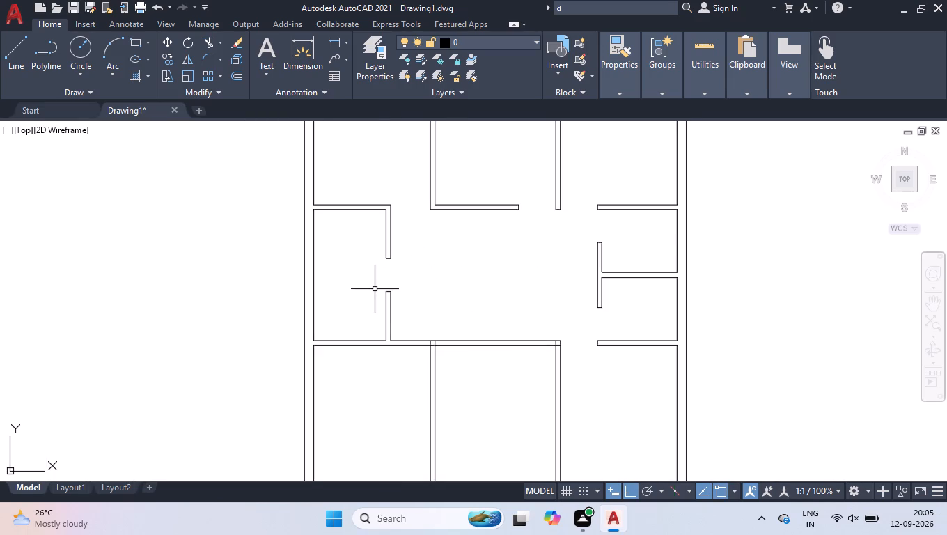
Move the end line below the left middle room's opening 2' downward along the partition.
left_click_drag(378, 280, 389, 288)
left_click(426, 311)
right_click(388, 303)
scroll(388, 303, "up", 1)
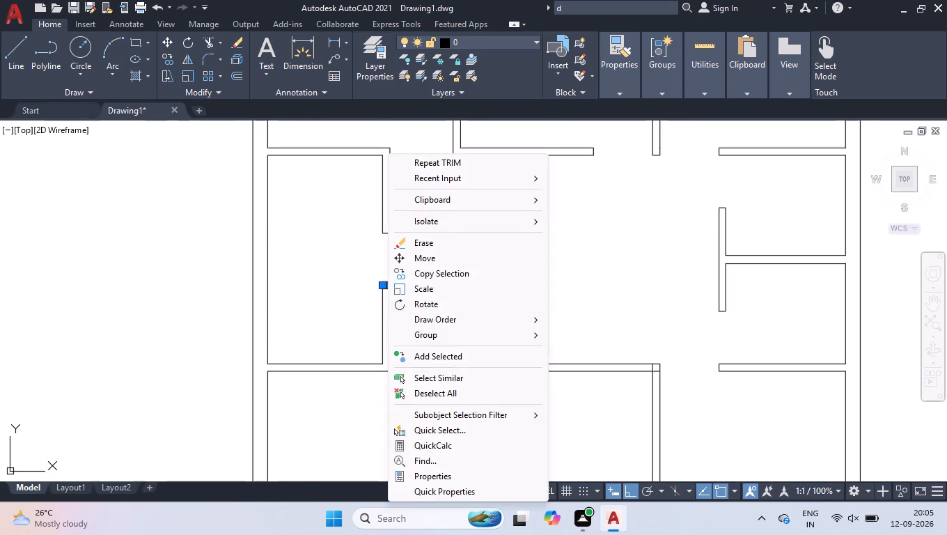
left_click(357, 301)
left_click(368, 315)
scroll(378, 292, "up", 3)
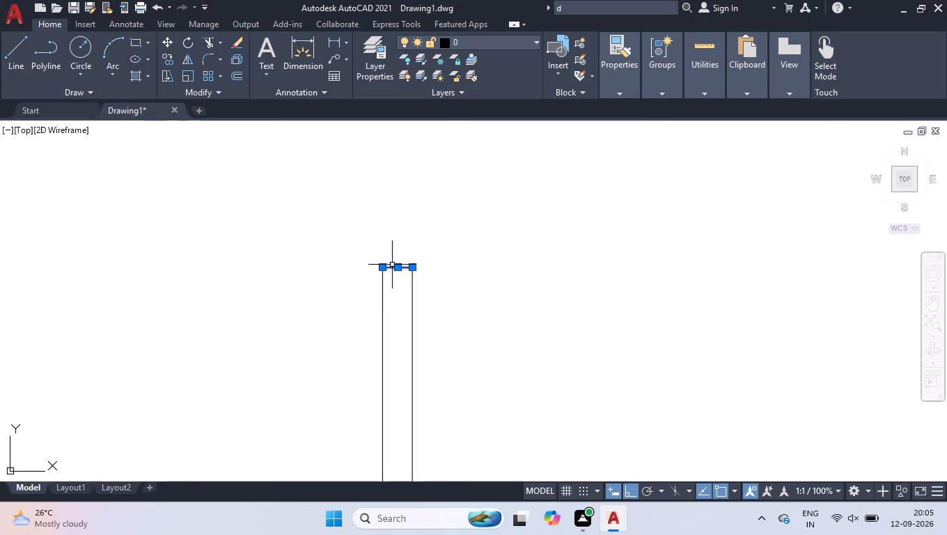
left_click(396, 268)
type("2'")
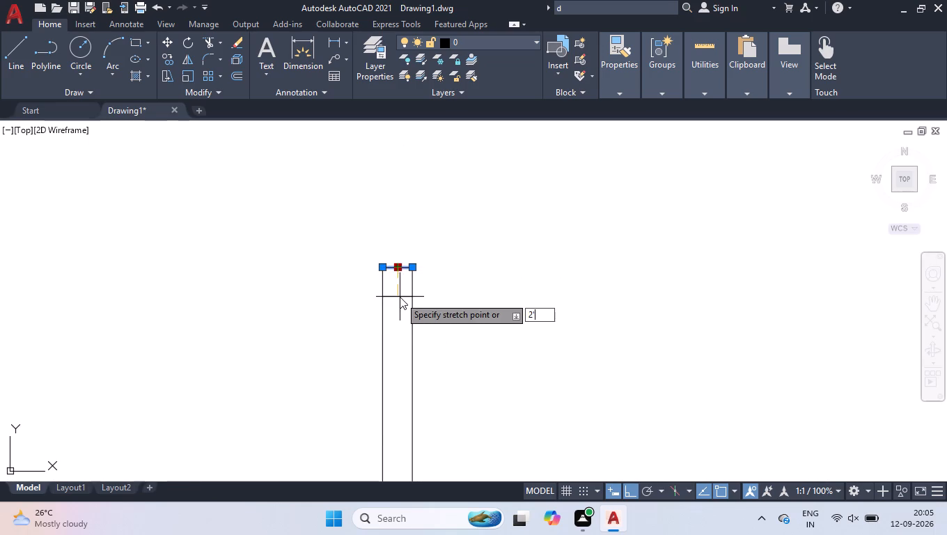
key("Return")
scroll(405, 311, "down", 4)
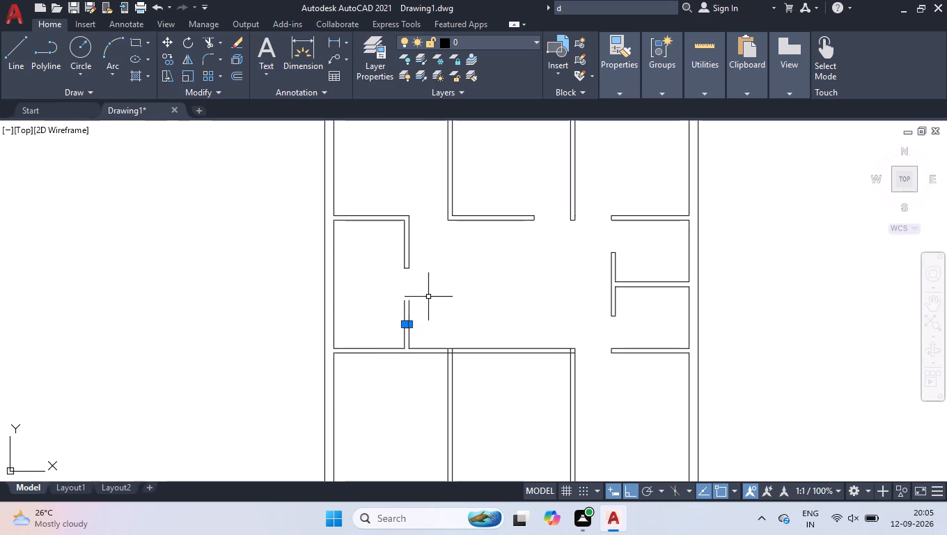
Move the end line below the left middle room's opening 1' back upward.
scroll(406, 334, "up", 3)
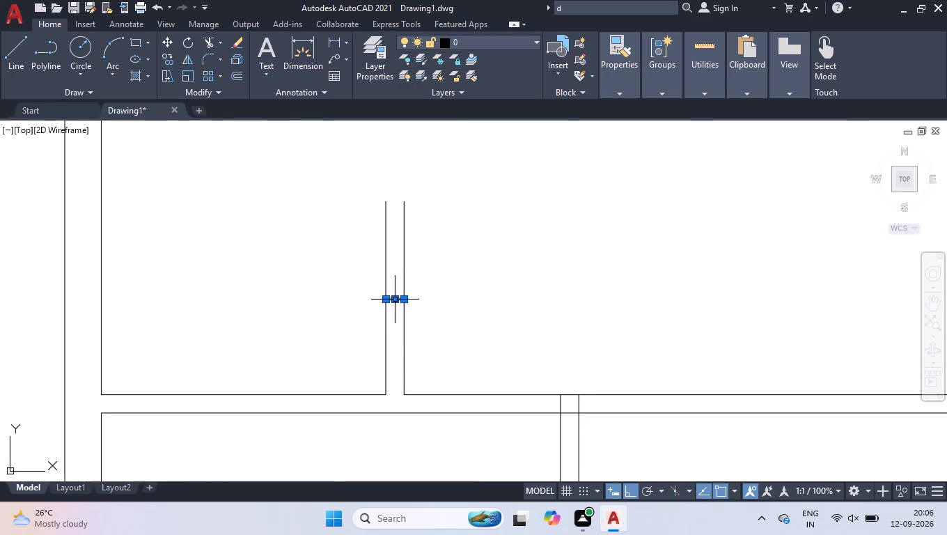
left_click(398, 298)
key("1")
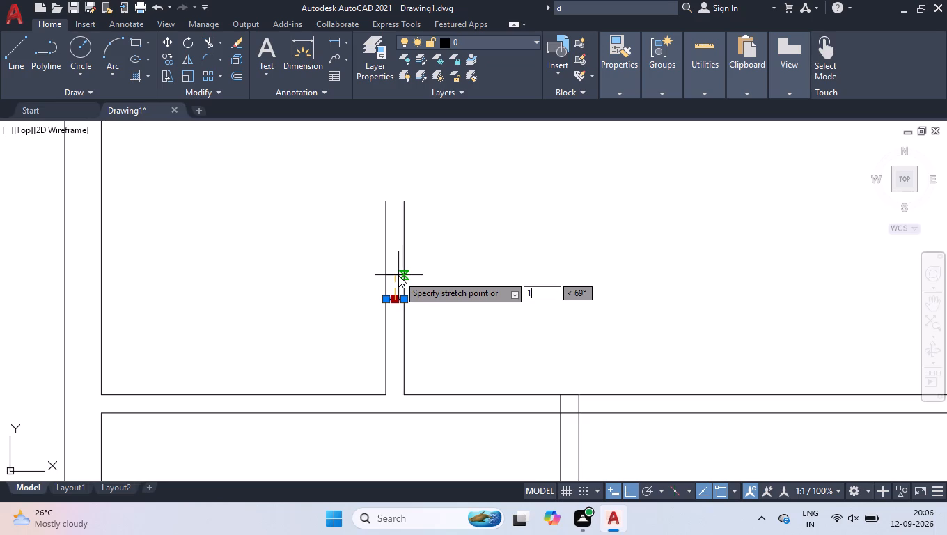
key("apostrophe")
key("Return")
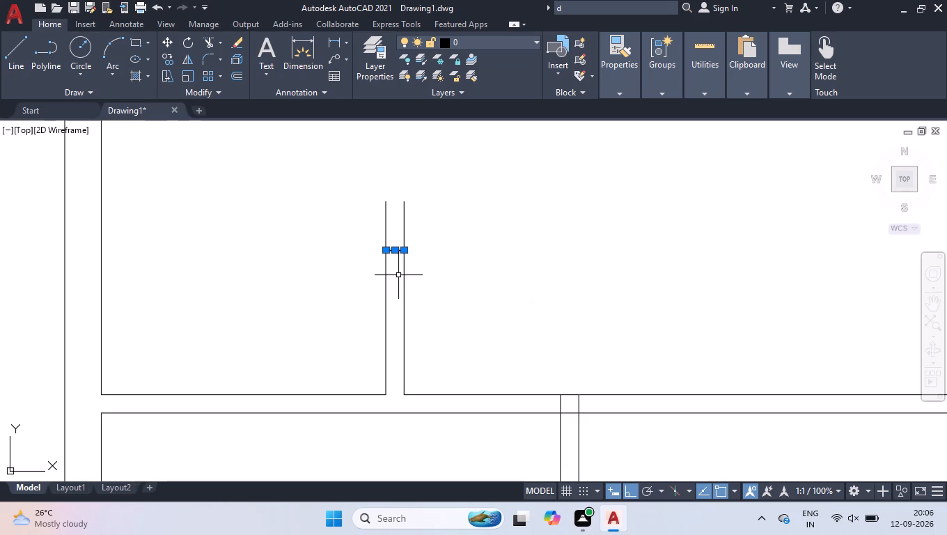
Move the end line above the left middle room's opening 1' upward along the partition.
scroll(413, 317, "down", 2)
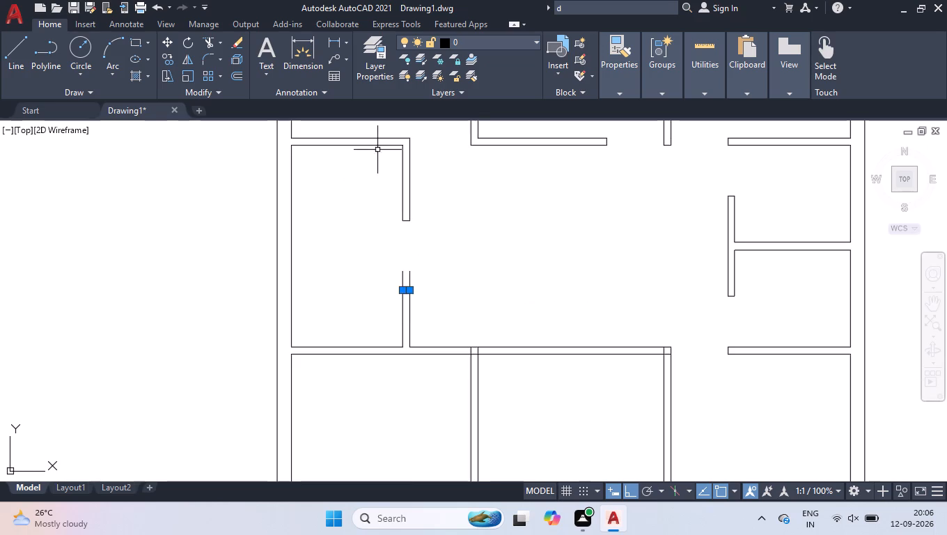
scroll(383, 143, "up", 2)
left_click(409, 297)
left_click(489, 359)
scroll(428, 316, "up", 2)
left_click(448, 386)
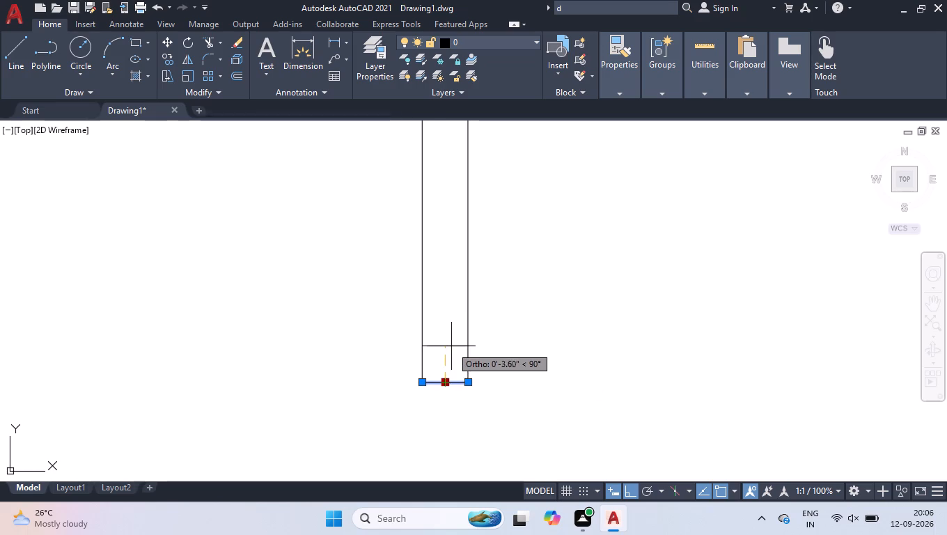
type("1'")
key("Return")
key("Return")
key("Return")
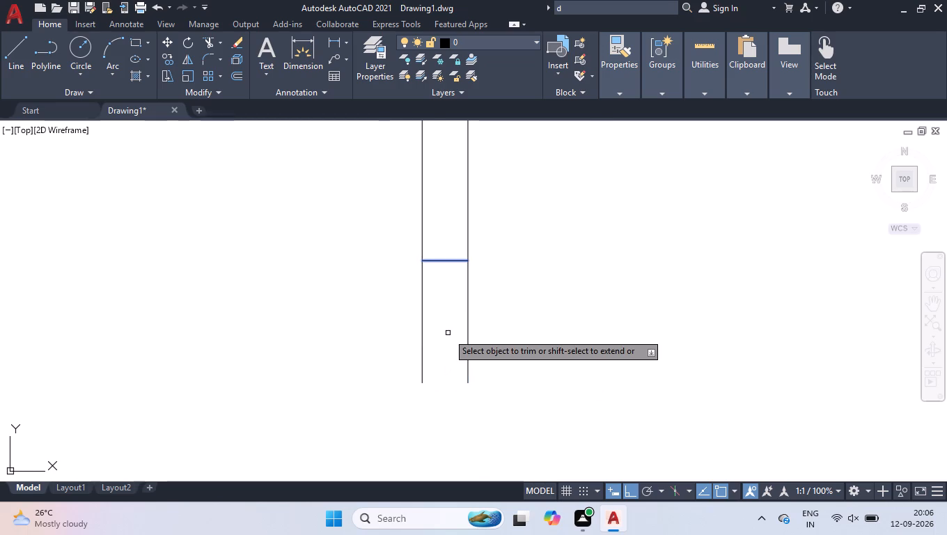
key("Return")
Trim the partition face lines projecting past both moved end lines to widen the left middle room's opening.
scroll(446, 315, "down", 3)
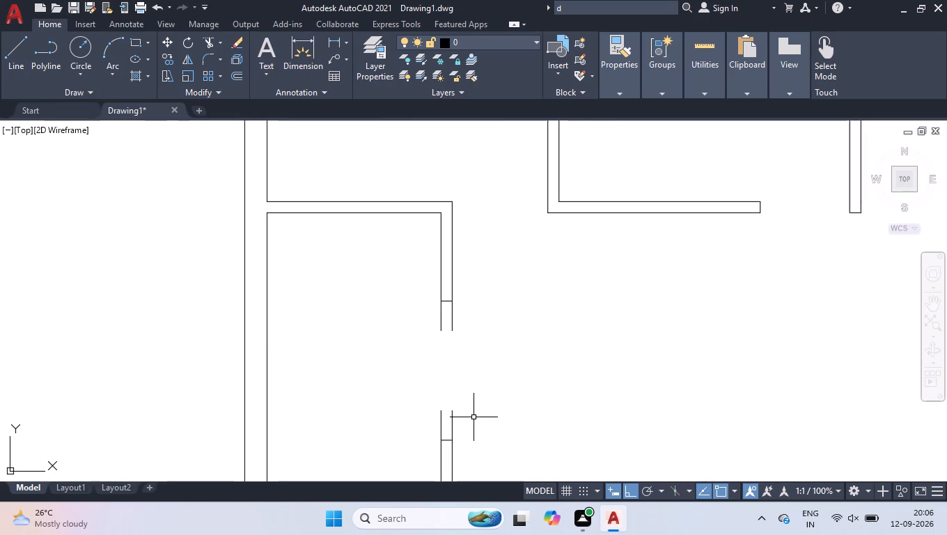
key("r")
key("BackSpace")
type("tr")
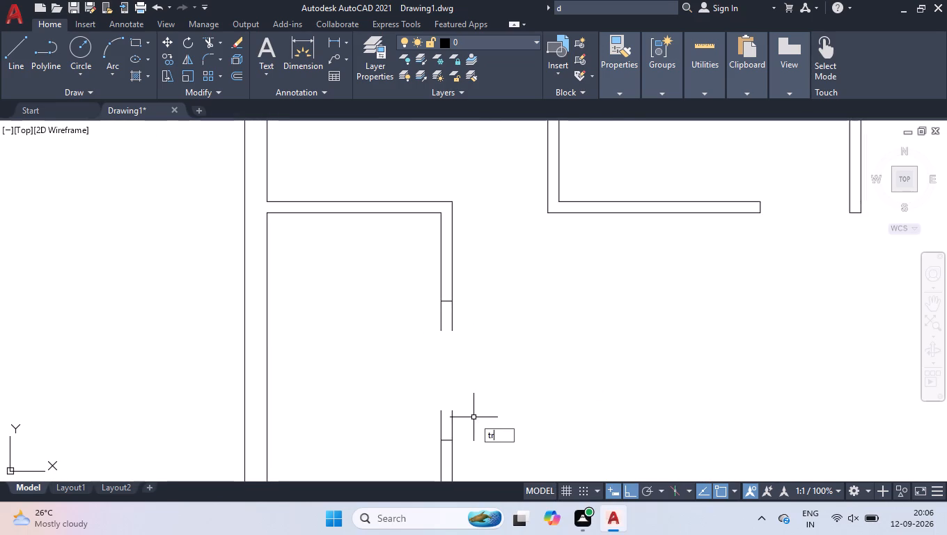
key("Return")
left_click(473, 417)
left_click(393, 413)
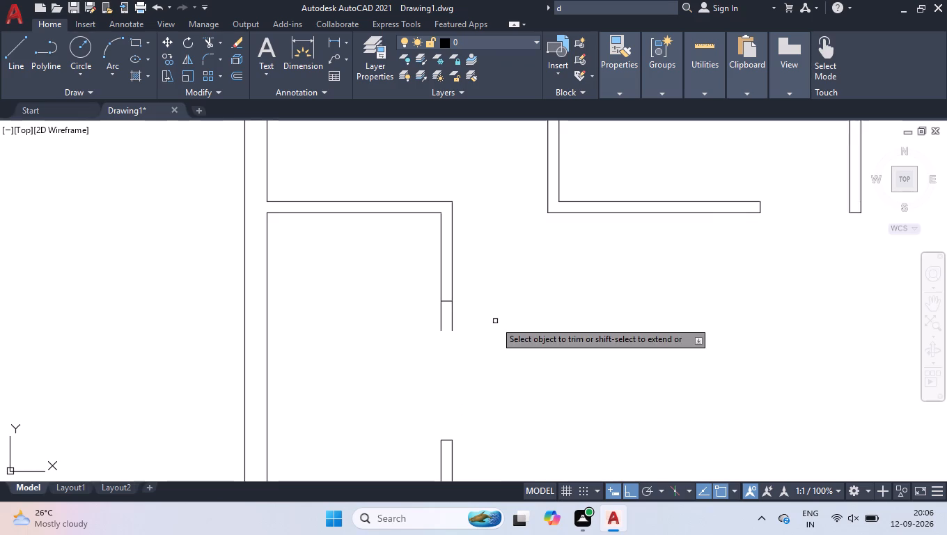
left_click(495, 321)
left_click(407, 332)
key("Return")
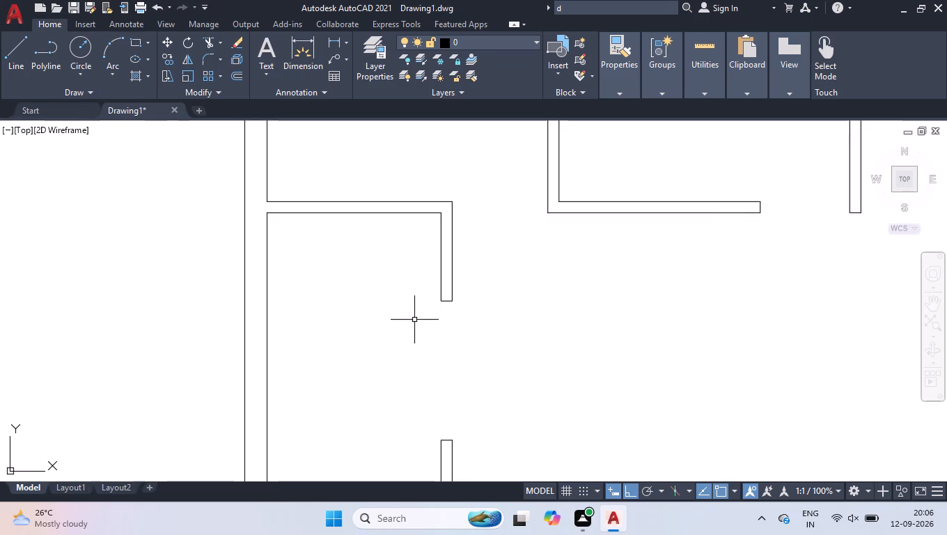
Stretch the lower end of the left middle room partition's right face line down to the lower horizontal wall's lower line.
scroll(407, 337, "down", 3)
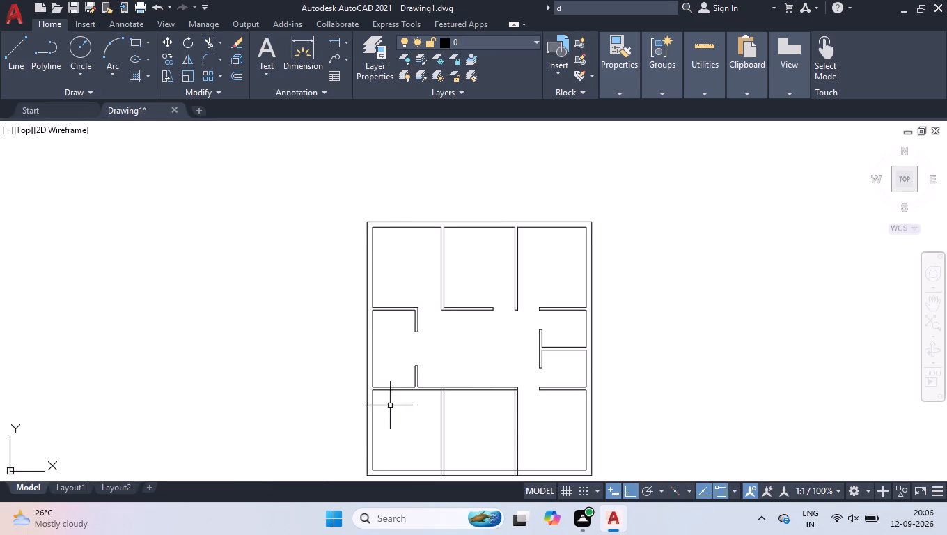
scroll(444, 378, "up", 5)
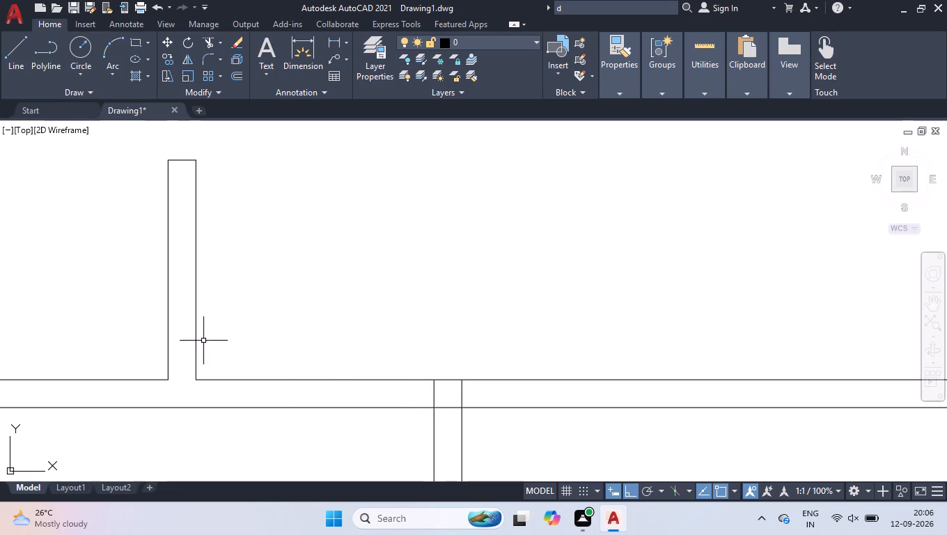
left_click(203, 342)
left_click(187, 353)
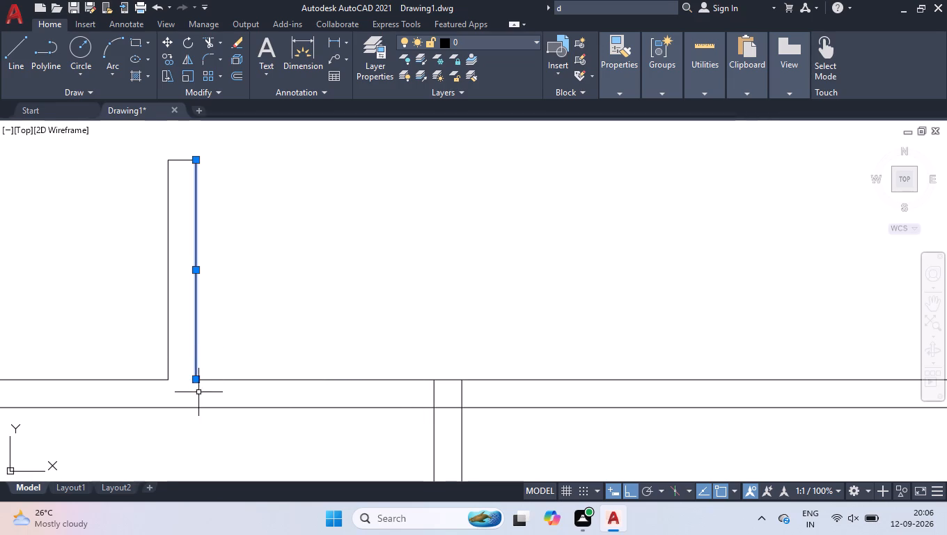
left_click(196, 381)
left_click(193, 408)
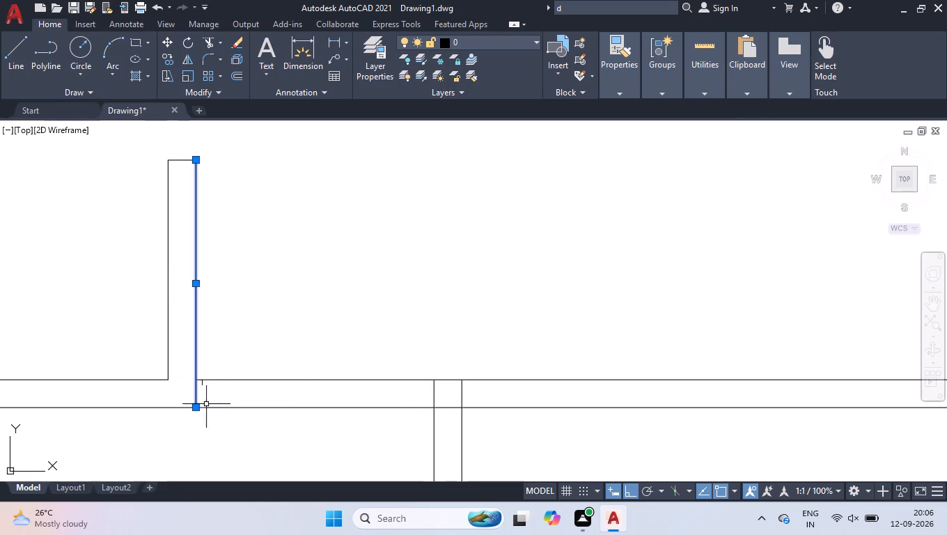
right_click(239, 322)
left_click(274, 396)
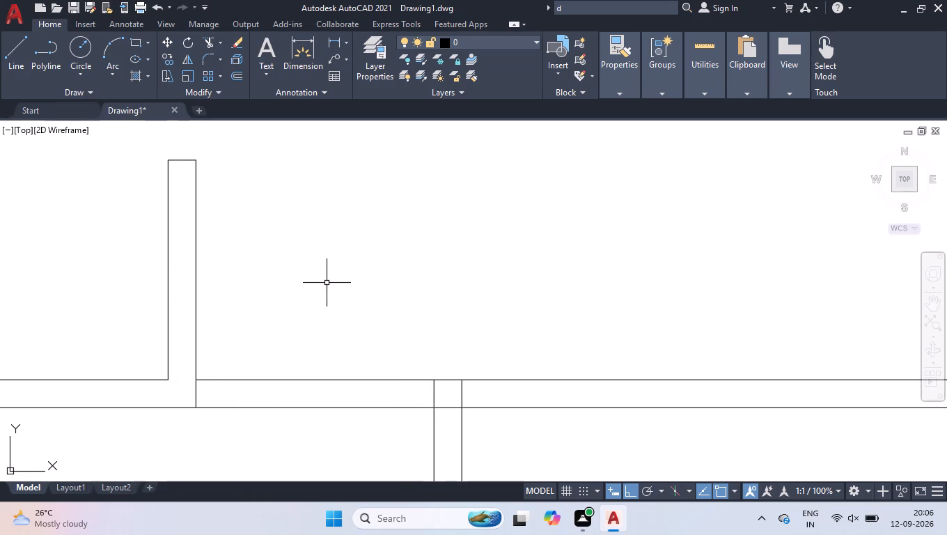
Trim both lower horizontal wall lines between the left middle room's partition and the first bottom partition to open the left bottom room's doorway.
type("tr")
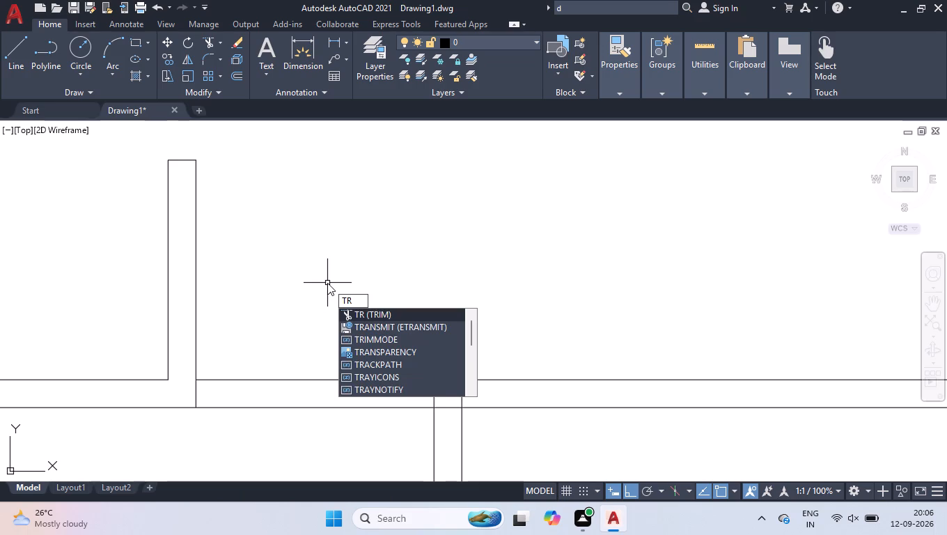
key("Return")
left_click(329, 281)
left_click(298, 426)
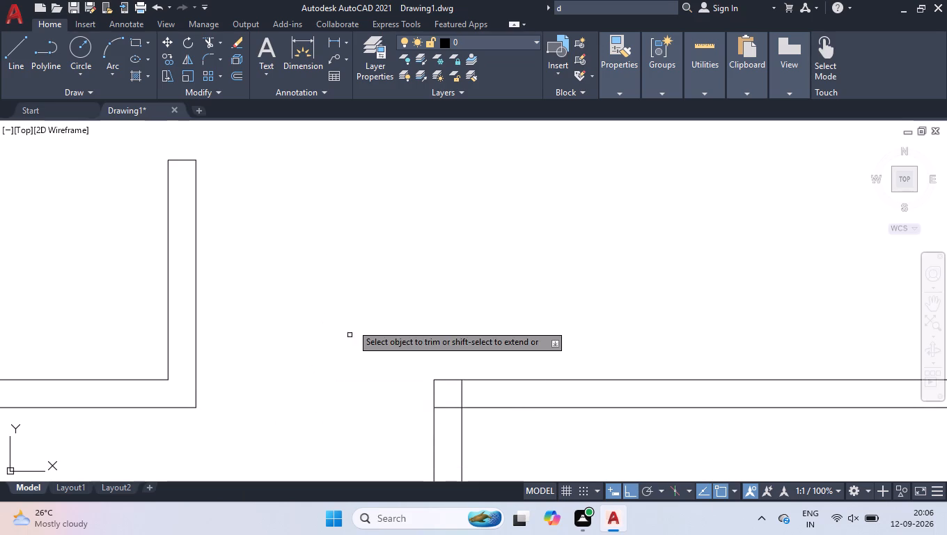
Trim the wall lines crossing inside the first bottom partition's upper end to clean that corner junction.
scroll(358, 294, "down", 3)
scroll(384, 330, "up", 3)
scroll(343, 286, "up", 3)
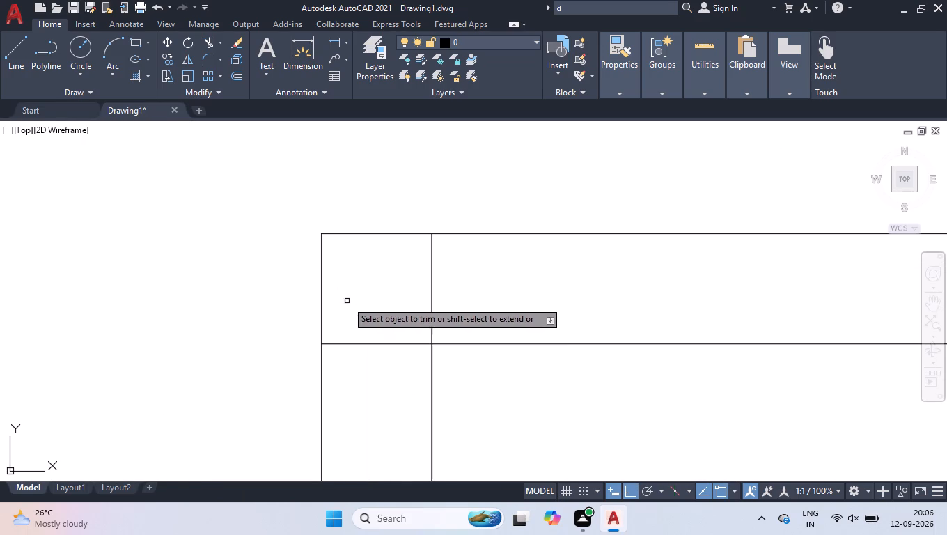
left_click(366, 430)
left_click(453, 275)
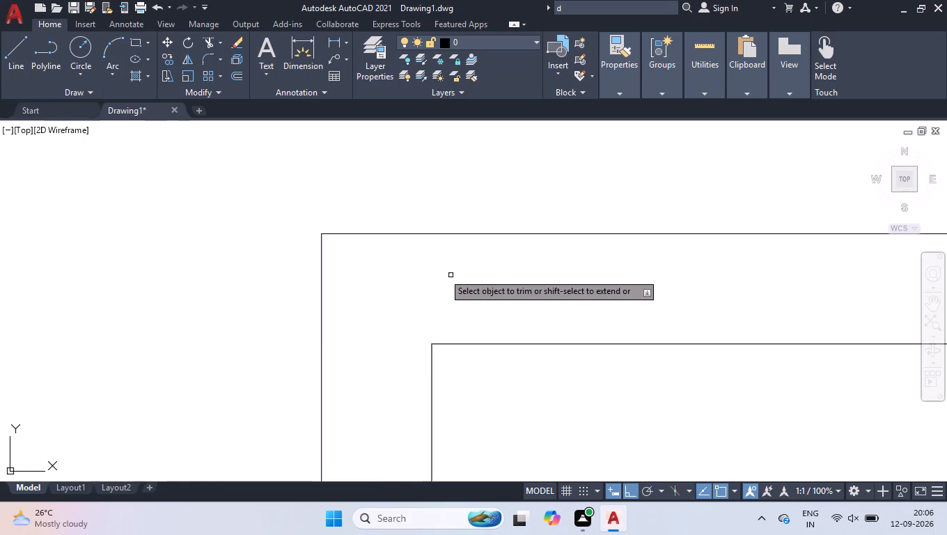
Trim both bottom partitions' lines inside the bottom outer wall and the wall's inner line where it crosses each partition.
key("Return")
scroll(428, 263, "down", 3)
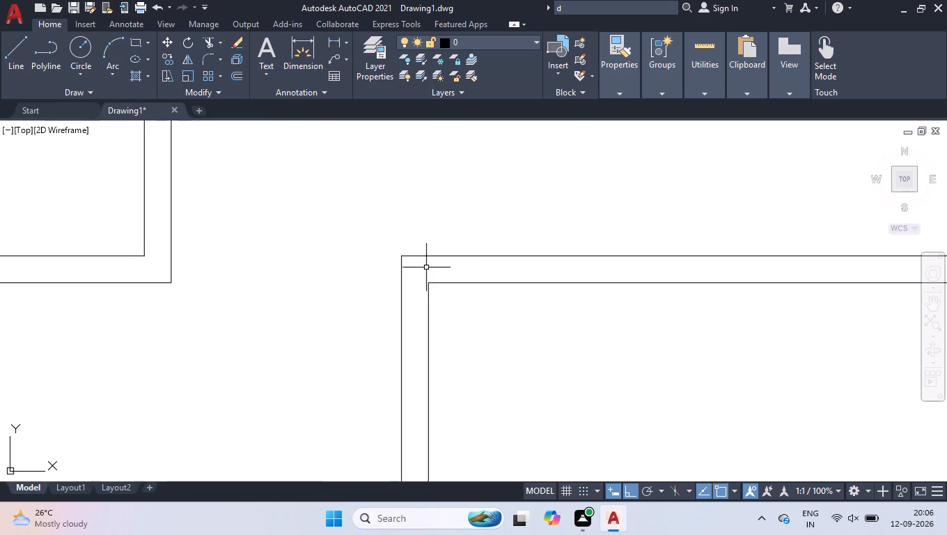
scroll(421, 267, "down", 3)
scroll(348, 268, "down", 1)
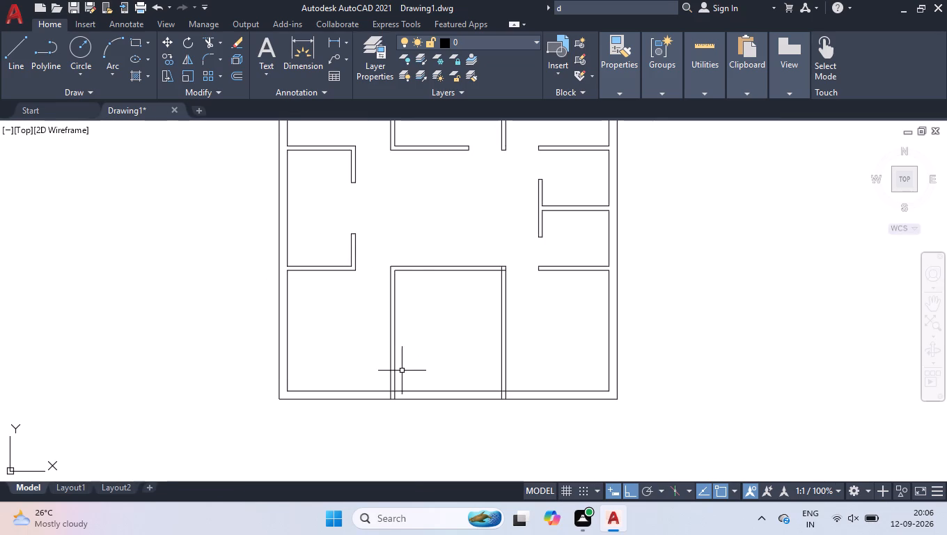
scroll(405, 389, "up", 2)
key("space")
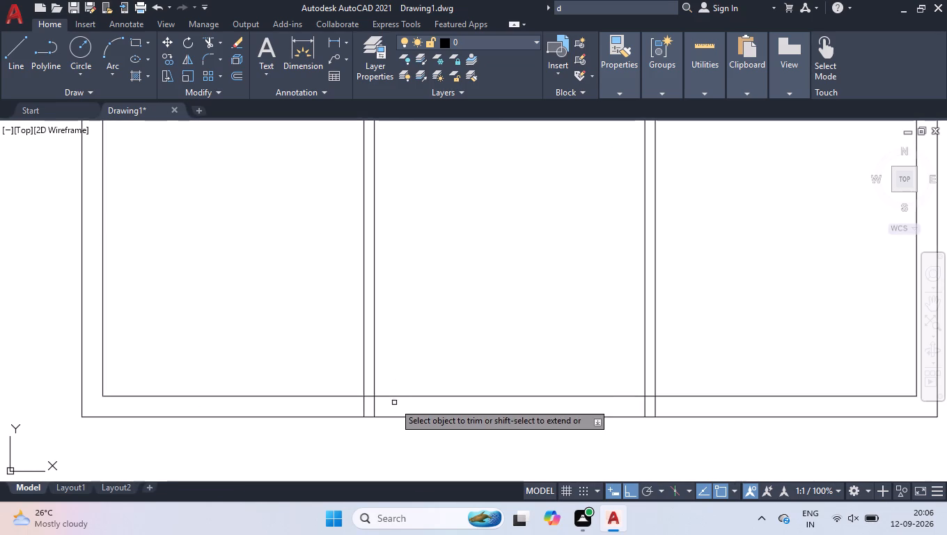
left_click(382, 408)
left_click(344, 401)
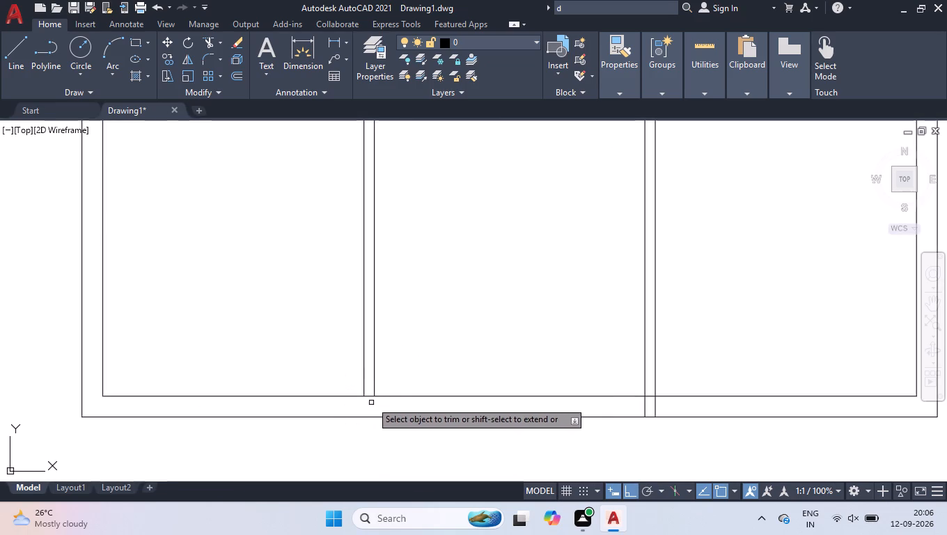
left_click(370, 398)
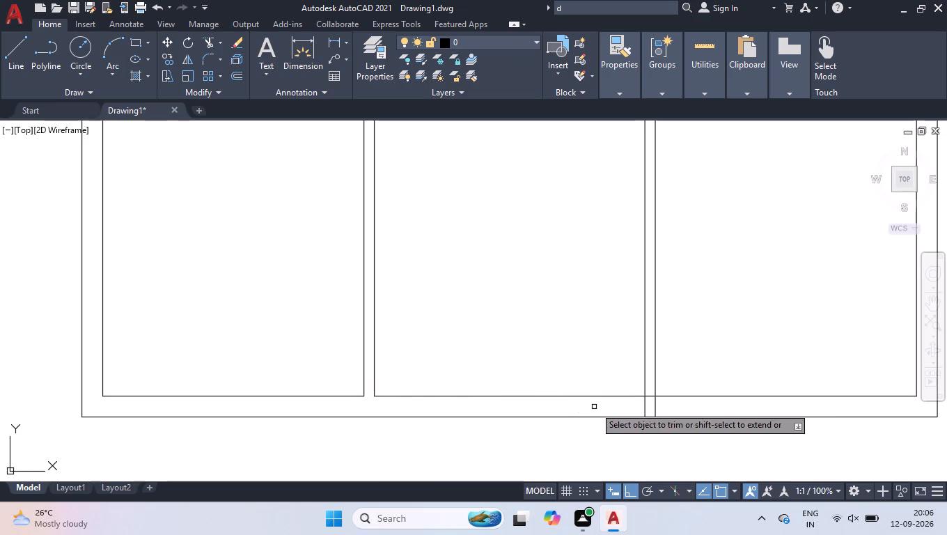
left_click(614, 403)
left_click(718, 405)
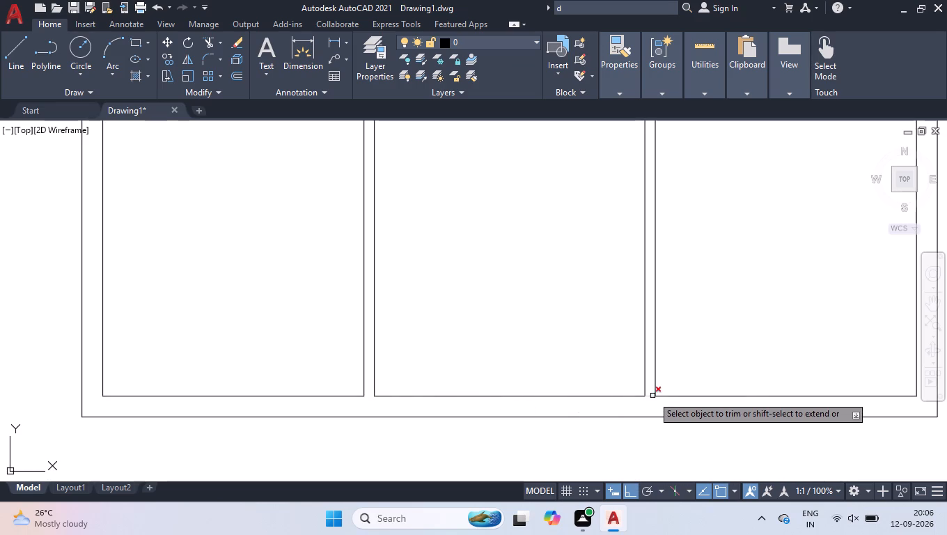
left_click(652, 396)
Trim the lower horizontal wall's lower line where it crosses the second bottom partition's upper end.
scroll(506, 342, "down", 2)
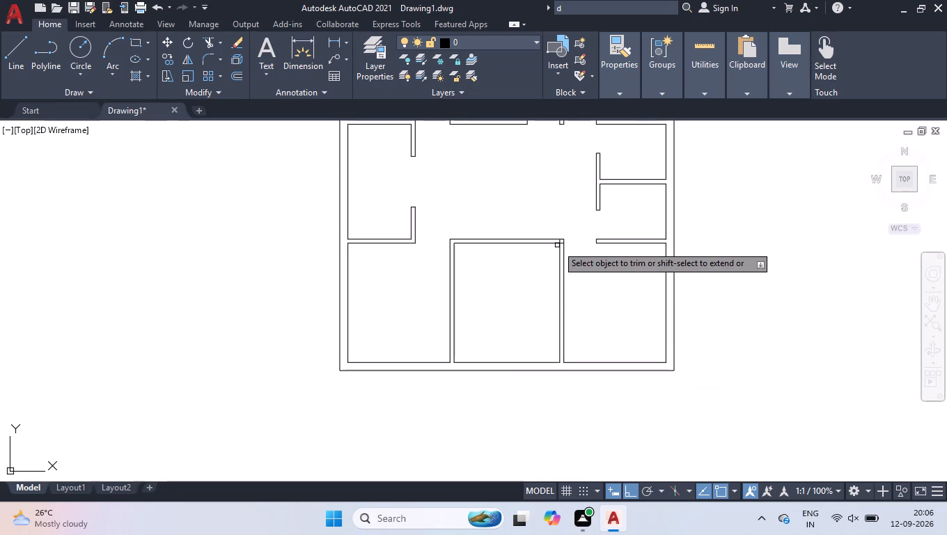
scroll(559, 245, "up", 7)
left_click(506, 234)
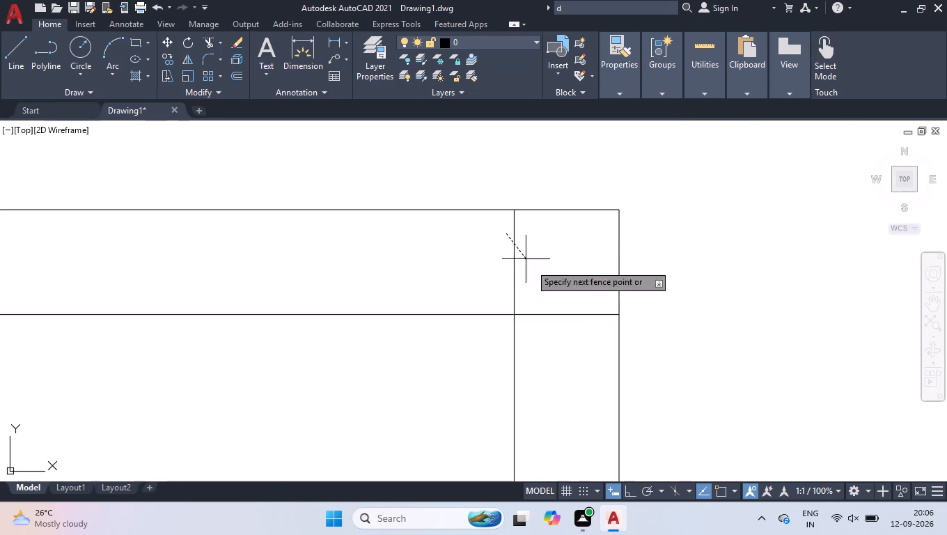
left_click(467, 248)
left_click(549, 307)
left_click(550, 331)
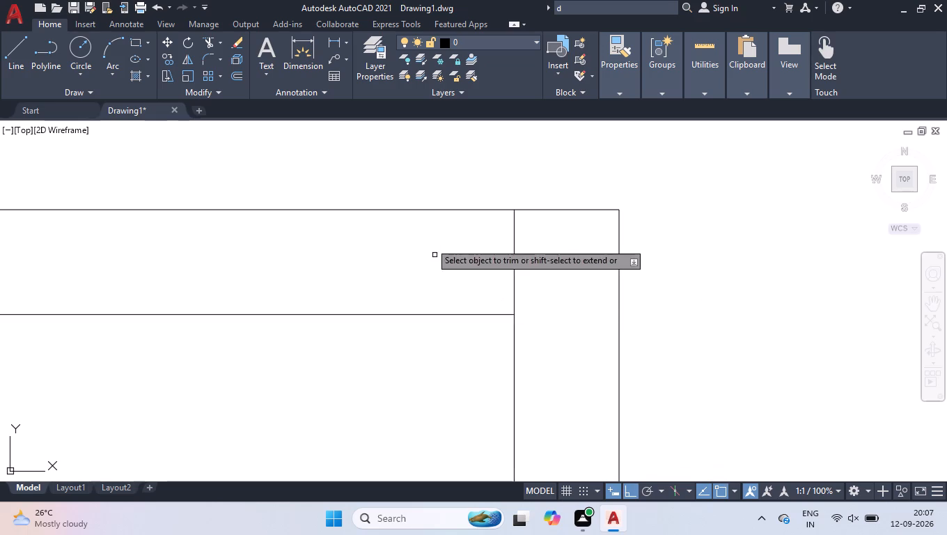
key("Return")
Measure the bottom middle room's inner width and height.
scroll(456, 222, "down", 3)
scroll(492, 277, "down", 3)
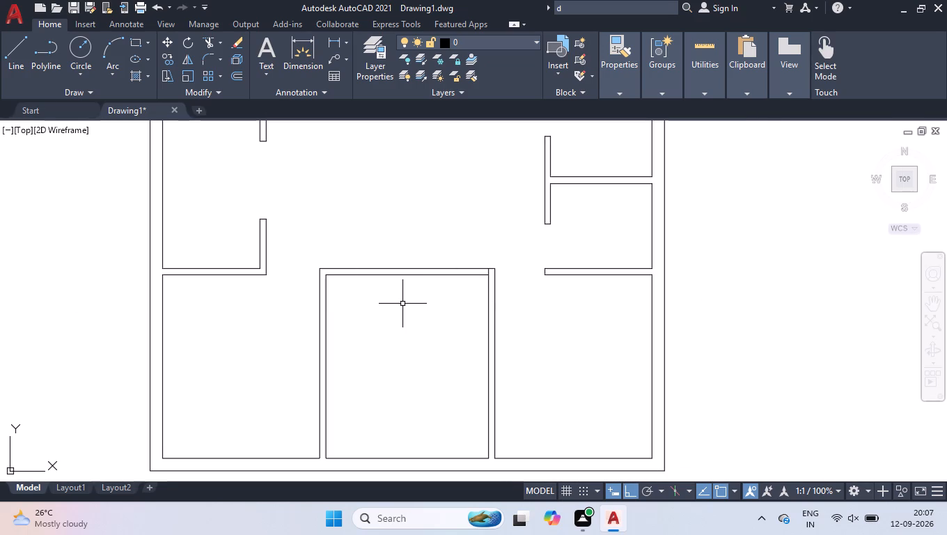
scroll(382, 295, "up", 1)
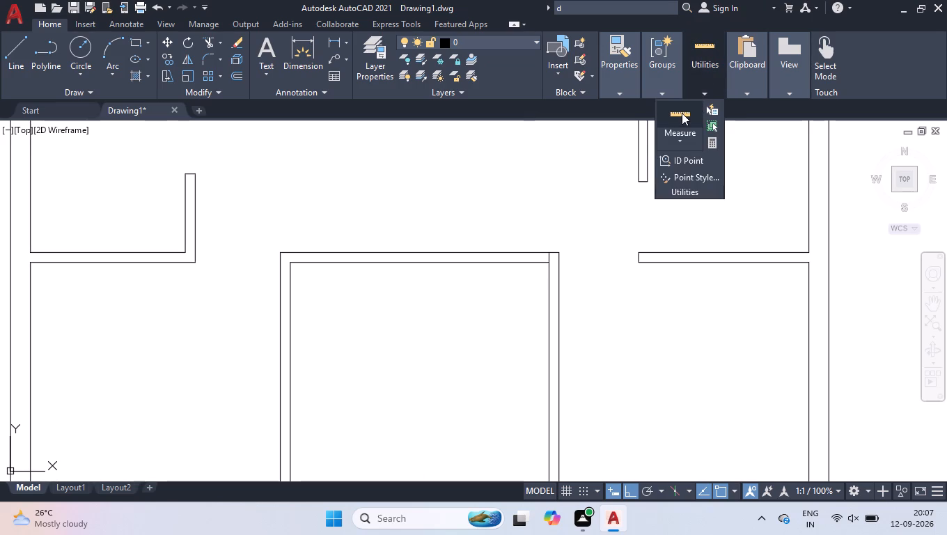
left_click(681, 113)
scroll(512, 338, "down", 4)
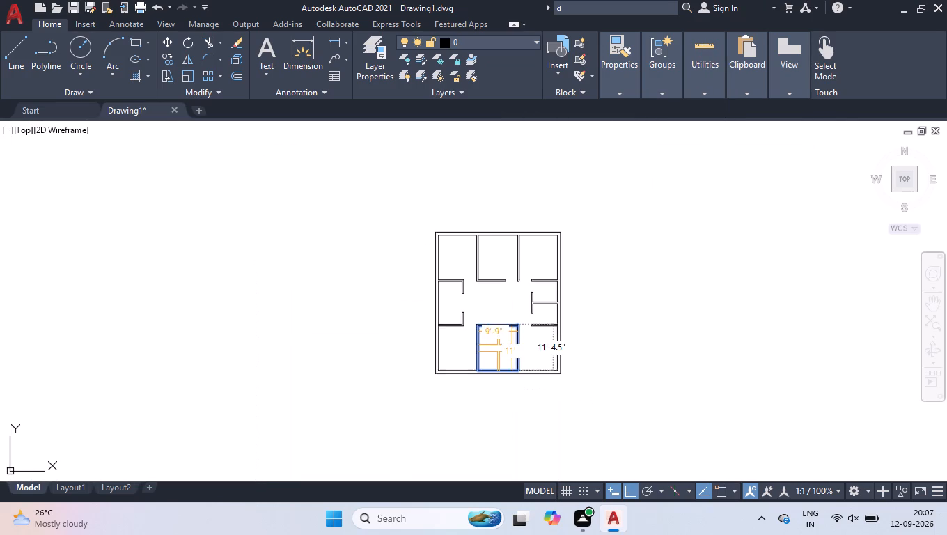
scroll(519, 364, "up", 3)
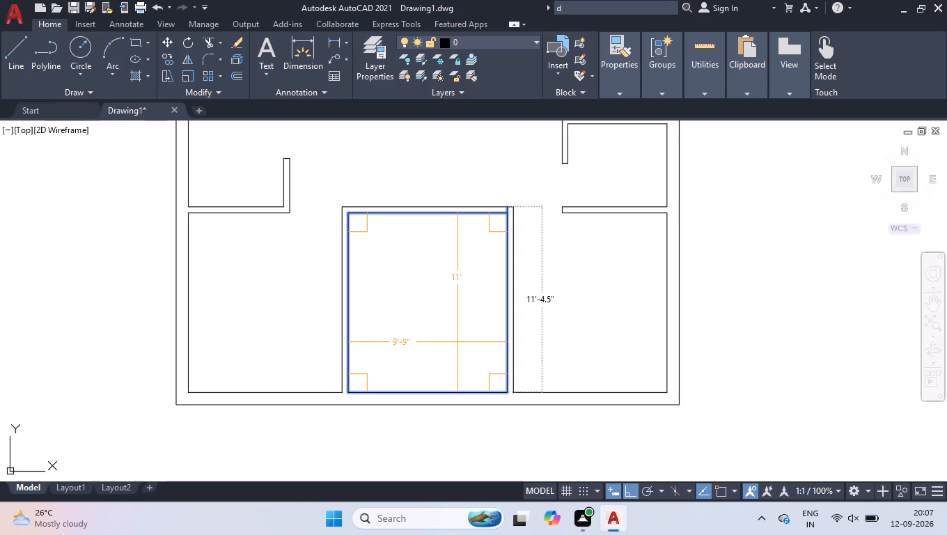
key("Return")
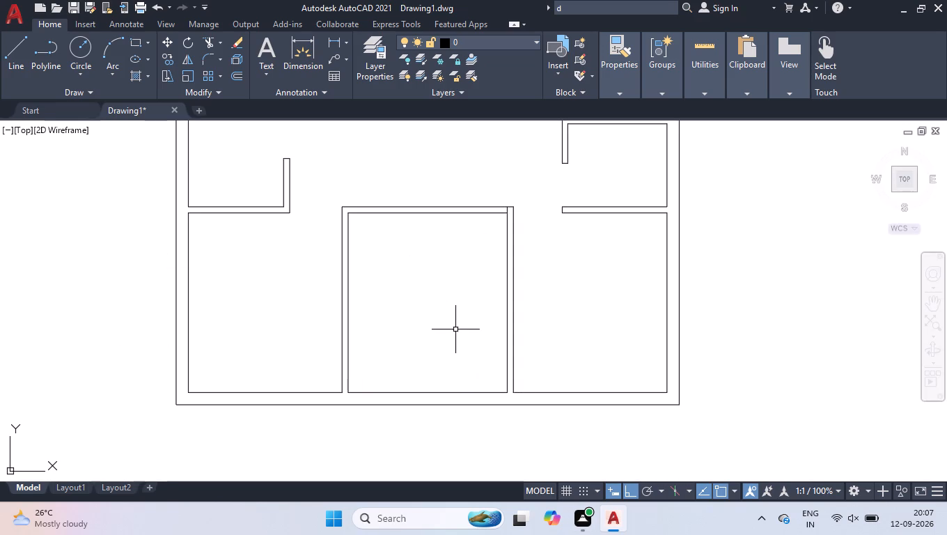
Stretch the lower end of the second bottom partition's left face line down to the bottom wall's outer line.
scroll(499, 412, "up", 2)
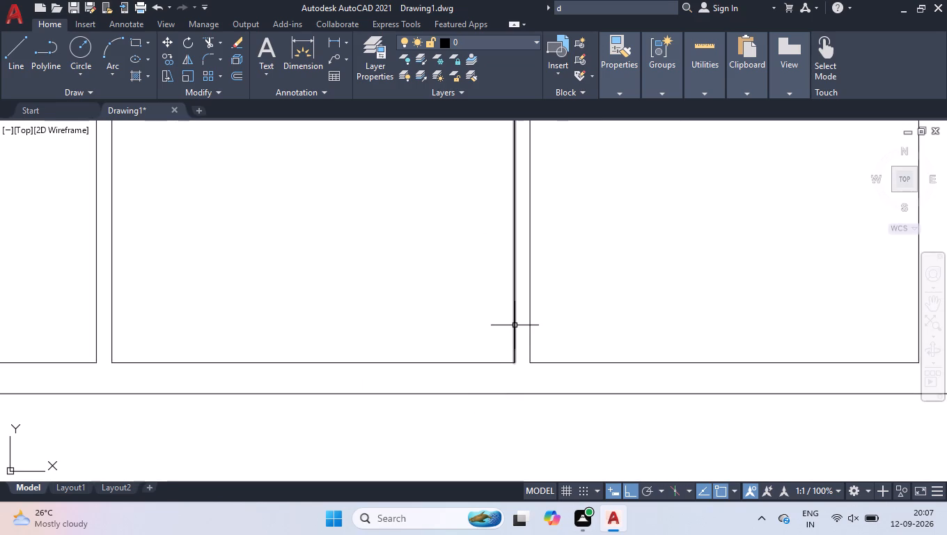
left_click(515, 325)
left_click(512, 364)
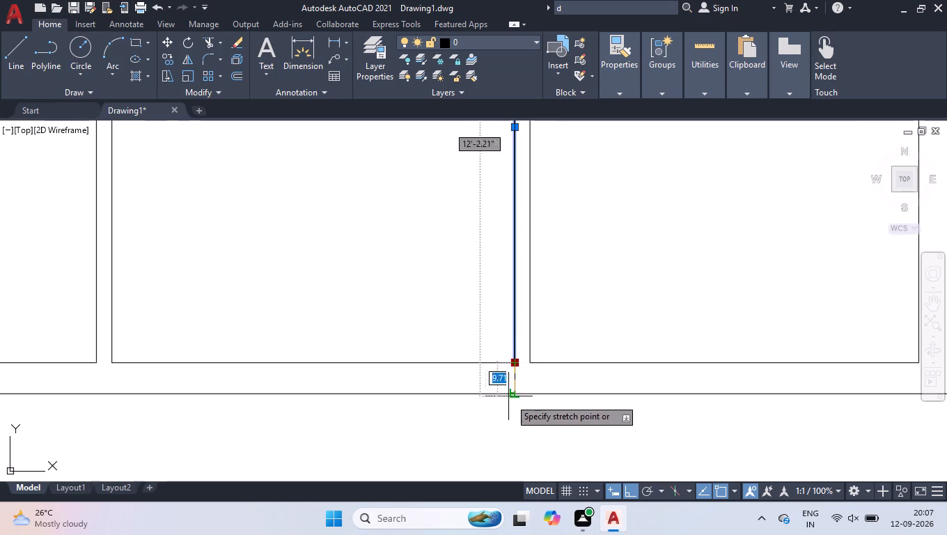
left_click(516, 393)
right_click(496, 380)
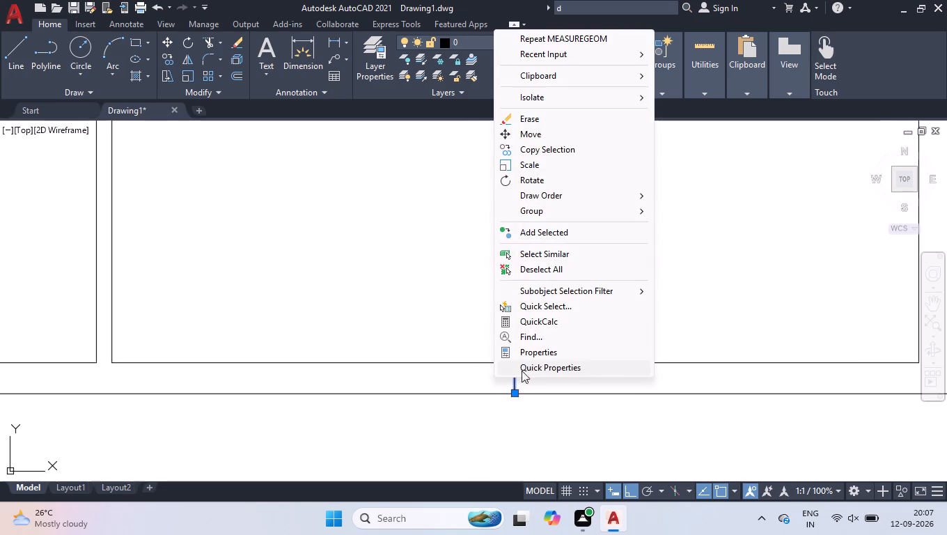
left_click(529, 272)
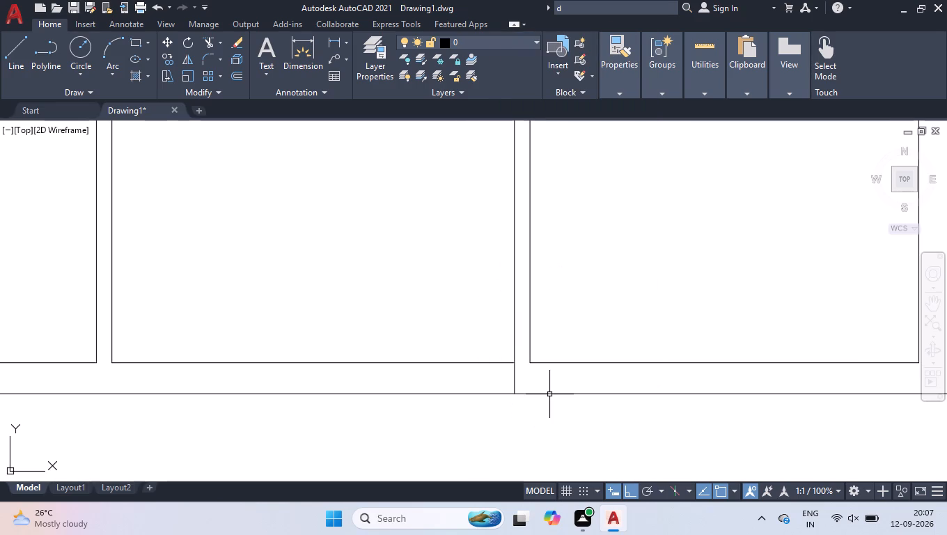
Draw a vertical line across the bottom outer wall's thickness in line with the second bottom partition's left face.
key("l")
key("Return")
left_click(515, 360)
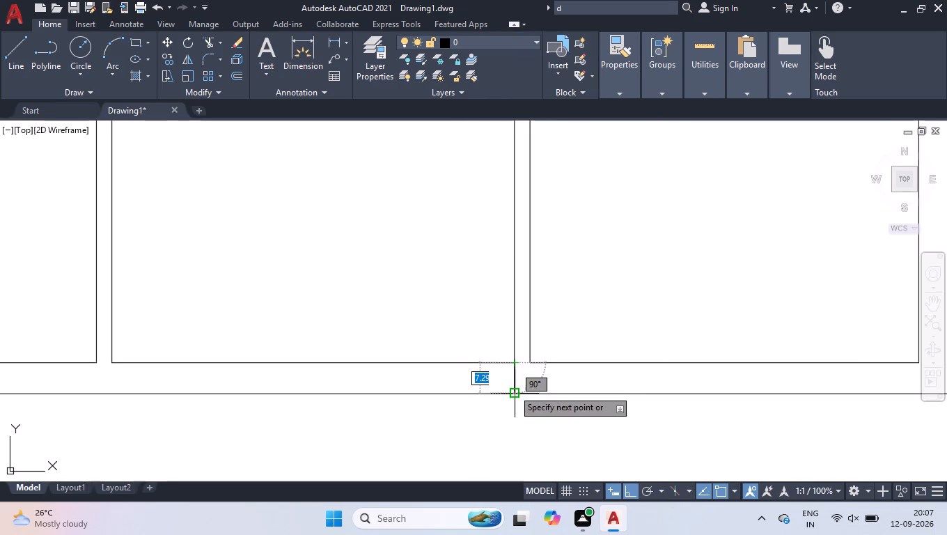
left_click(513, 391)
key("Return")
Move the short line across the bottom outer wall 5' left to mark the opening's other side.
left_click(495, 329)
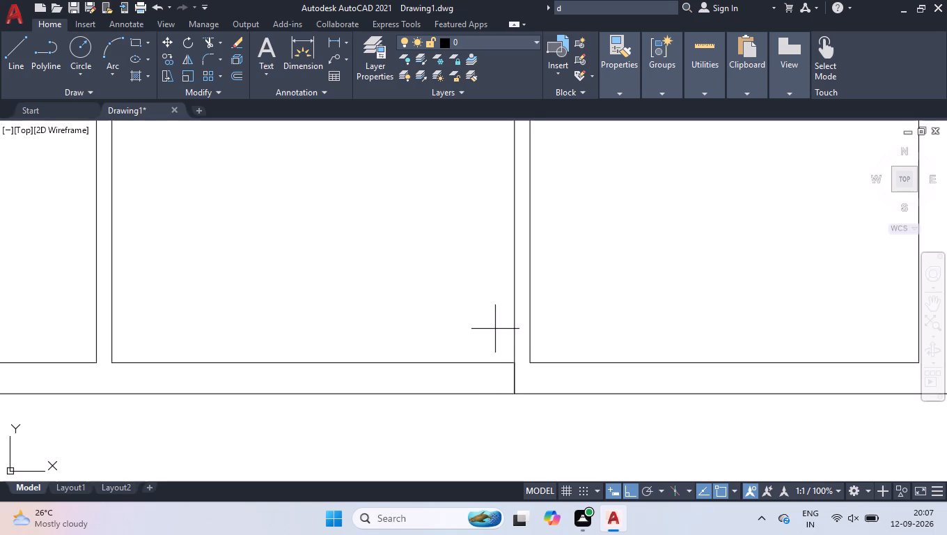
left_click(551, 434)
scroll(480, 396, "up", 1)
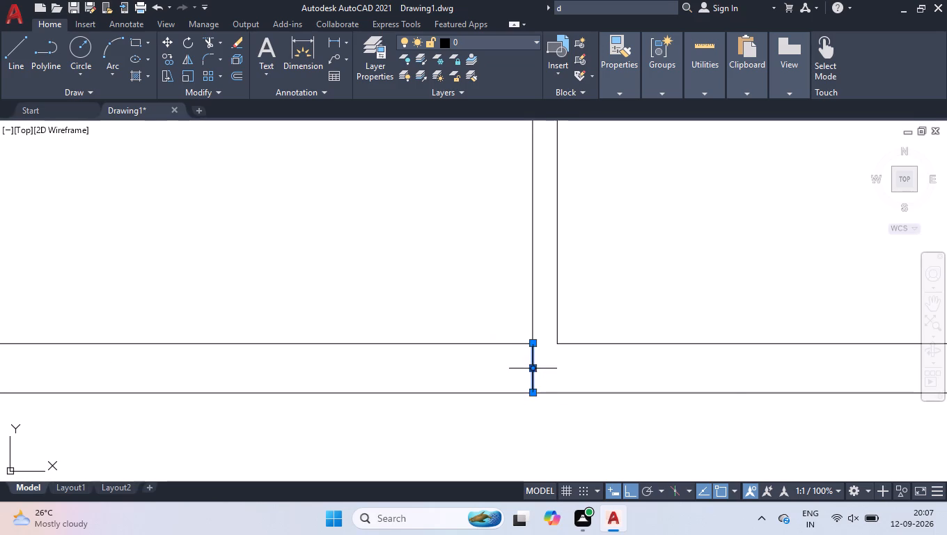
left_click(535, 370)
type("5'")
key("Return")
key("Return")
key("Return")
key("Return")
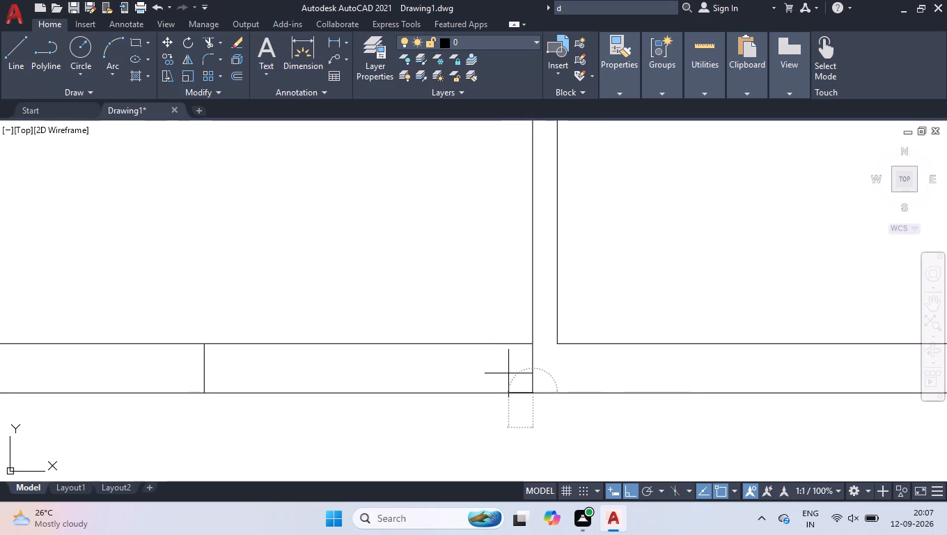
Trim the bottom outer wall's inner line between the two vertical end lines below the bottom middle room.
scroll(512, 382, "down", 2)
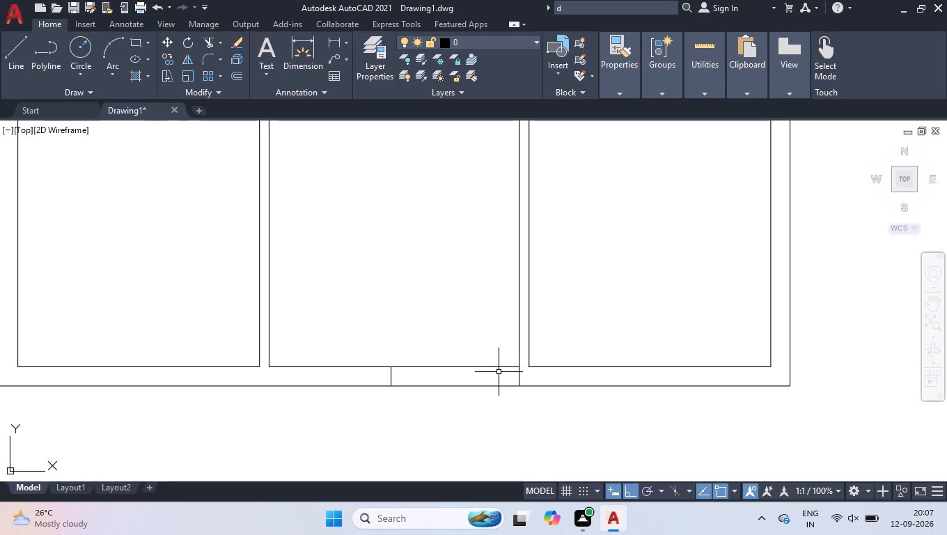
type("tr")
key("Return")
left_click(499, 372)
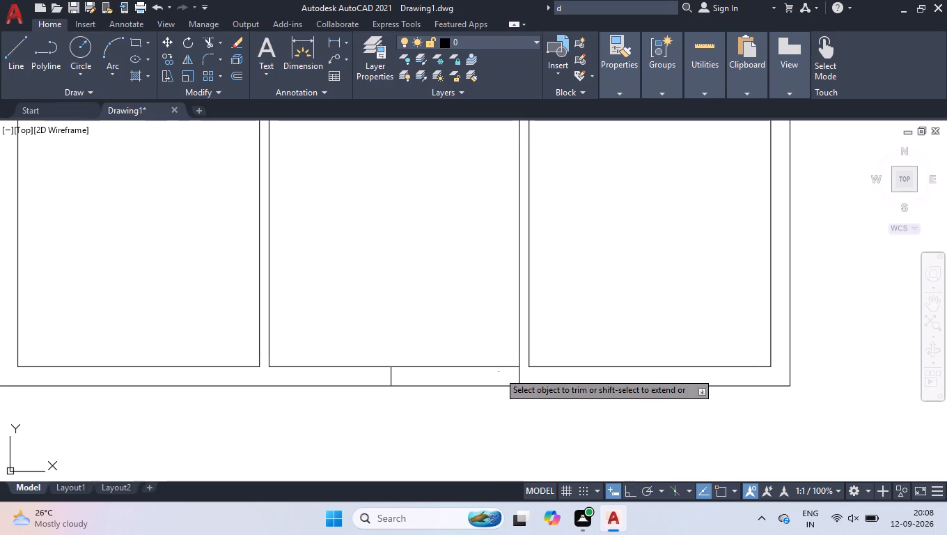
left_click(485, 339)
key("Return")
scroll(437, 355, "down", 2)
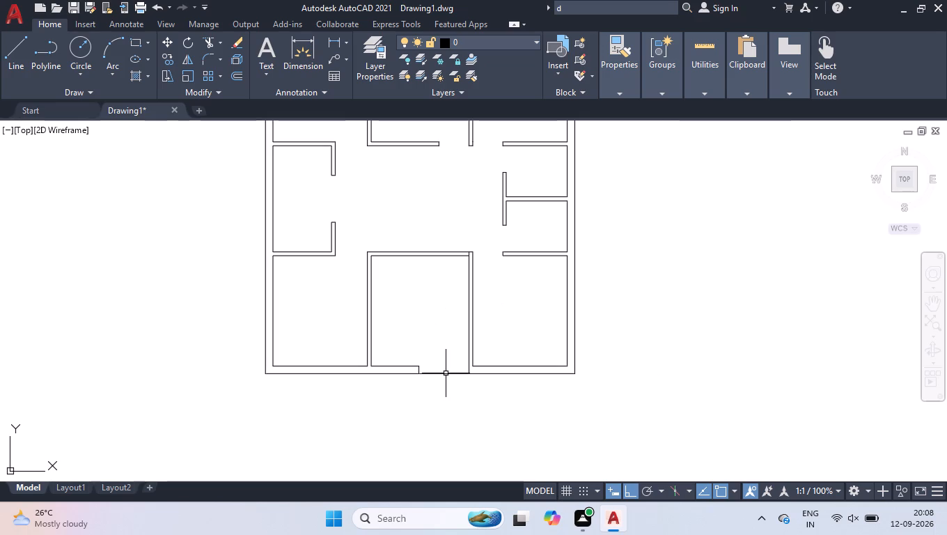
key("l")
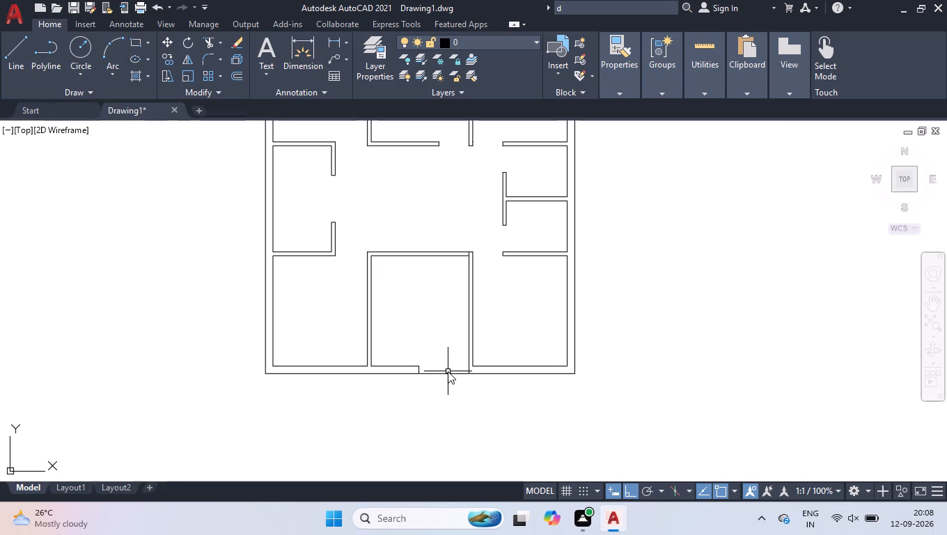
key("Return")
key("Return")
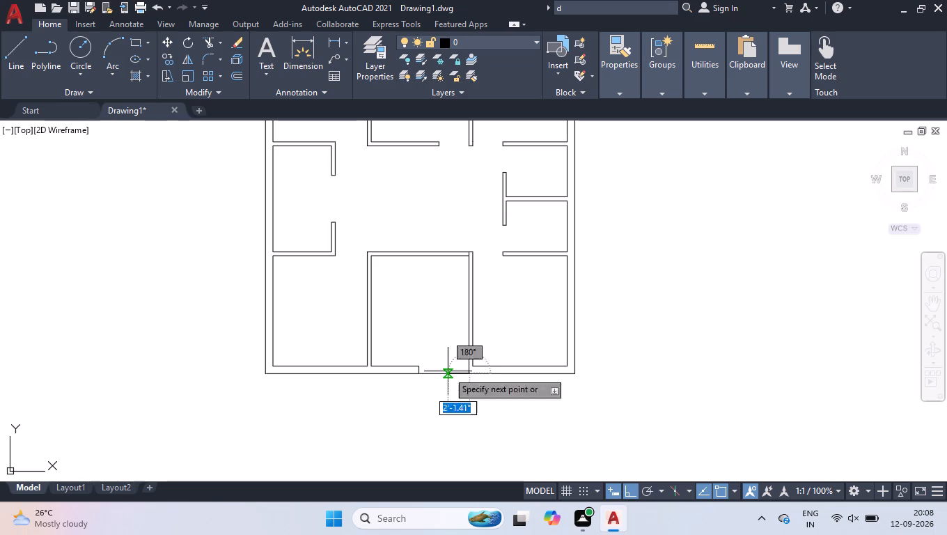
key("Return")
Offset the bottom middle room's left wall line 3' into the room.
type("off")
key("Return")
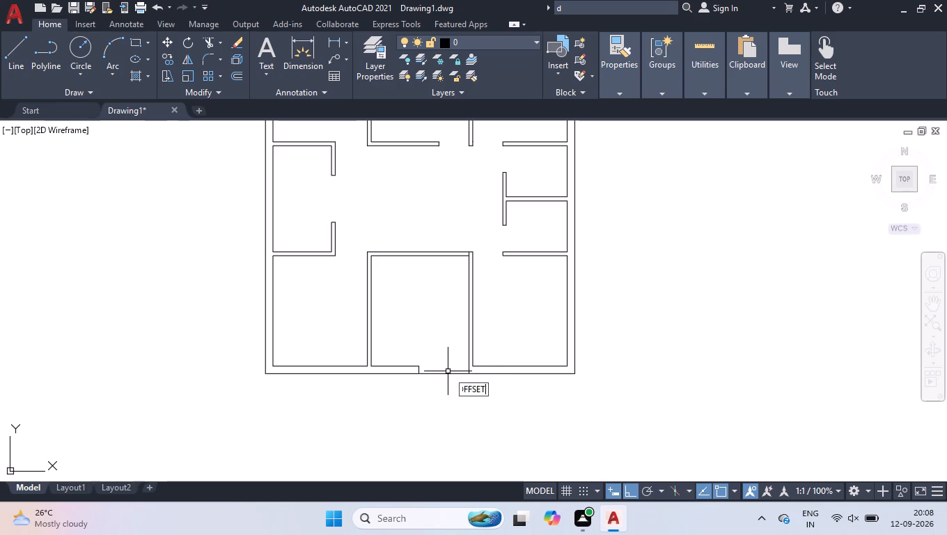
type("3'")
key("Return")
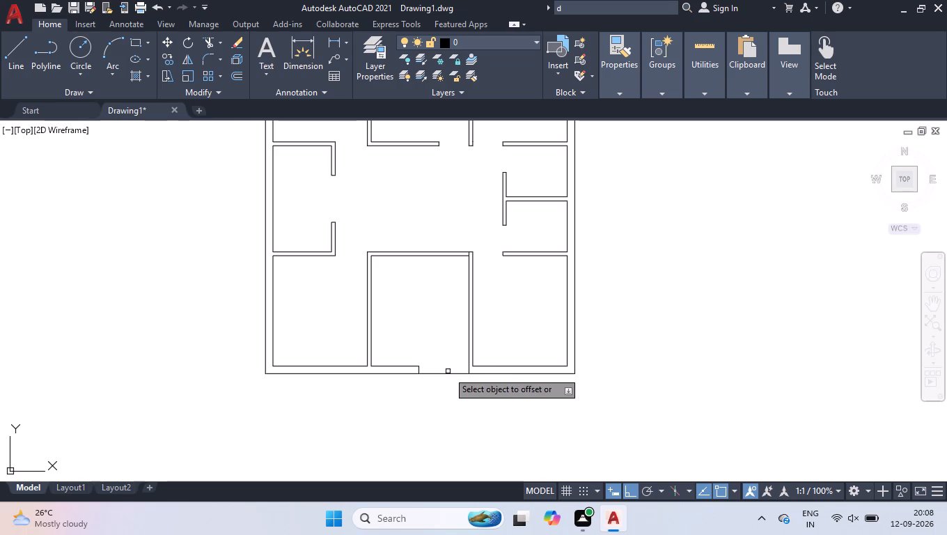
left_click(372, 298)
left_click(407, 297)
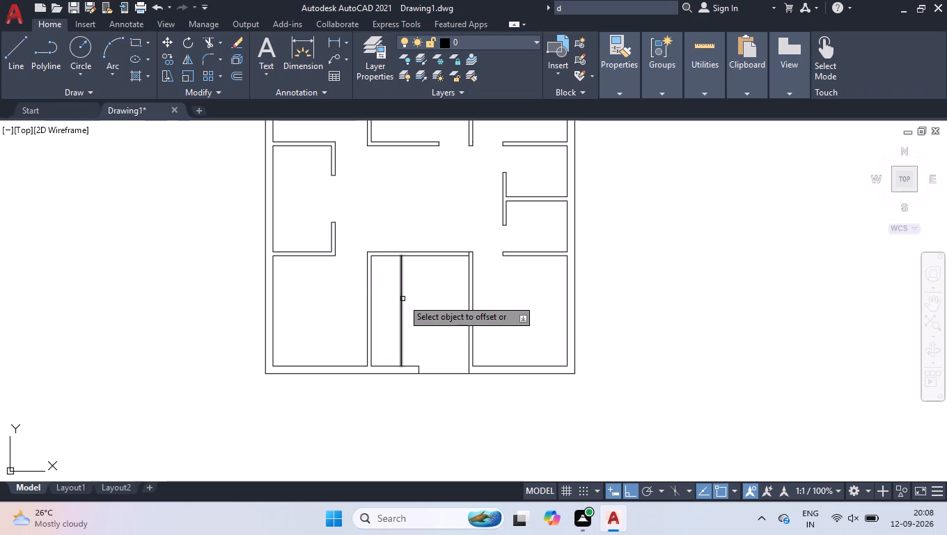
Offset the new vertical line in the bottom middle room 3'2" to the right.
left_click(402, 299)
type("3'2")
key("Return")
key("Return")
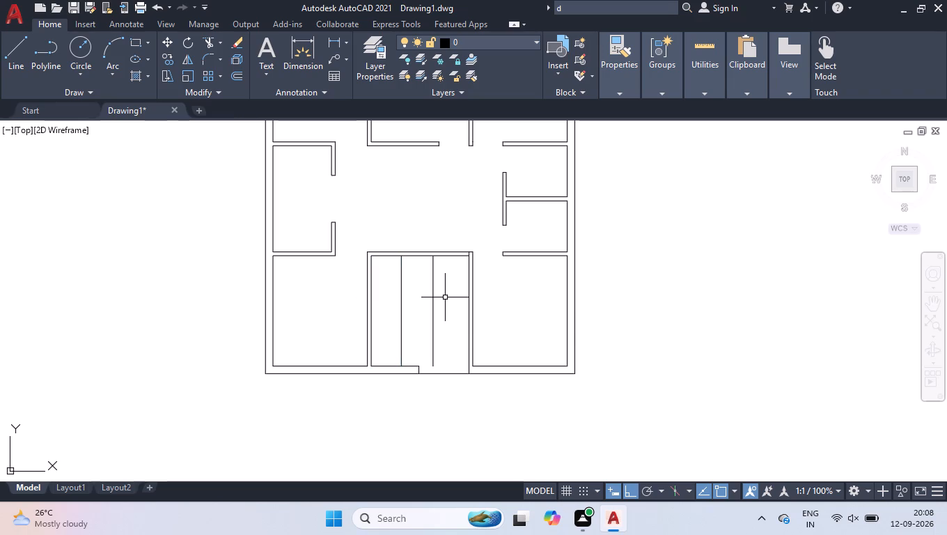
Offset the bottom middle room's upper wall line 3' down into the room.
key("space")
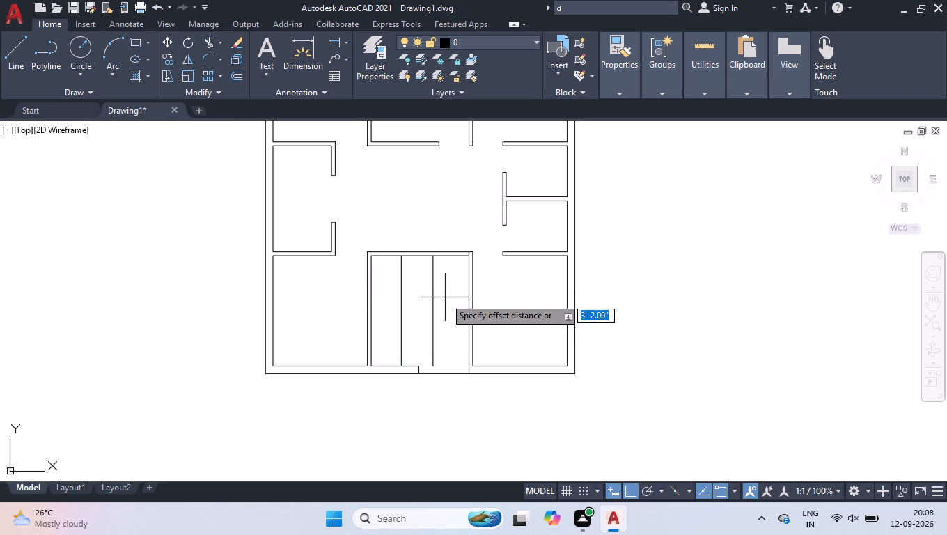
type("3'")
key("Return")
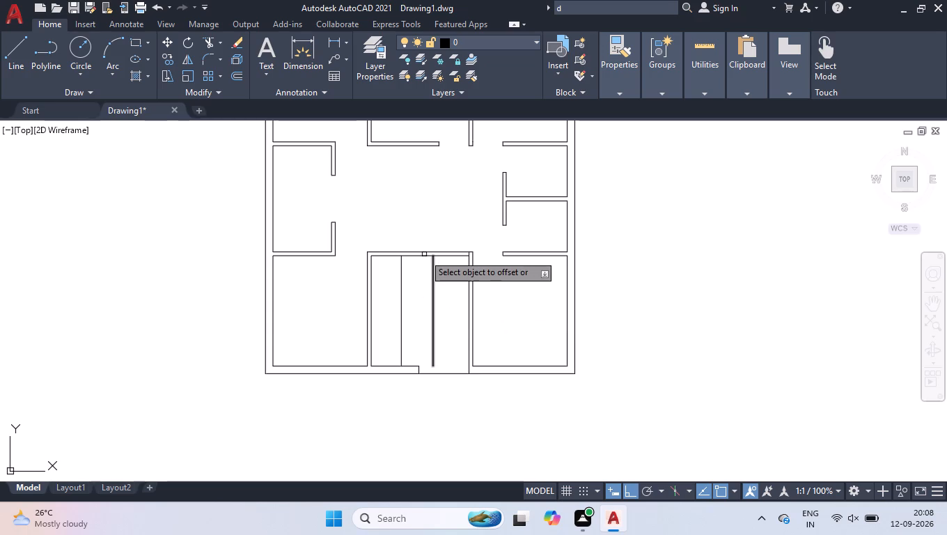
left_click(424, 254)
left_click(423, 283)
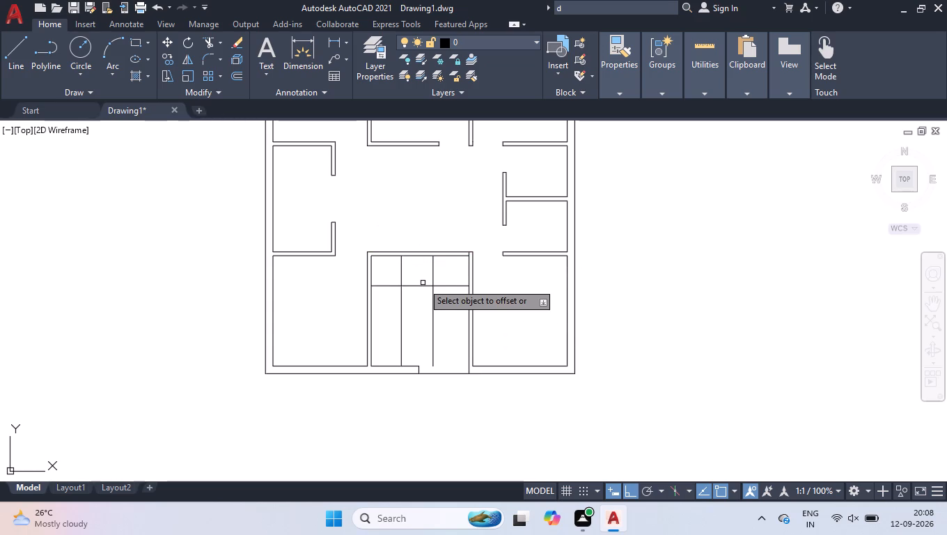
key("Return")
Stretch the upper end of the bottom middle room's right interior vertical line up to the upper wall's outer line.
scroll(437, 258, "up", 1)
left_click(434, 261)
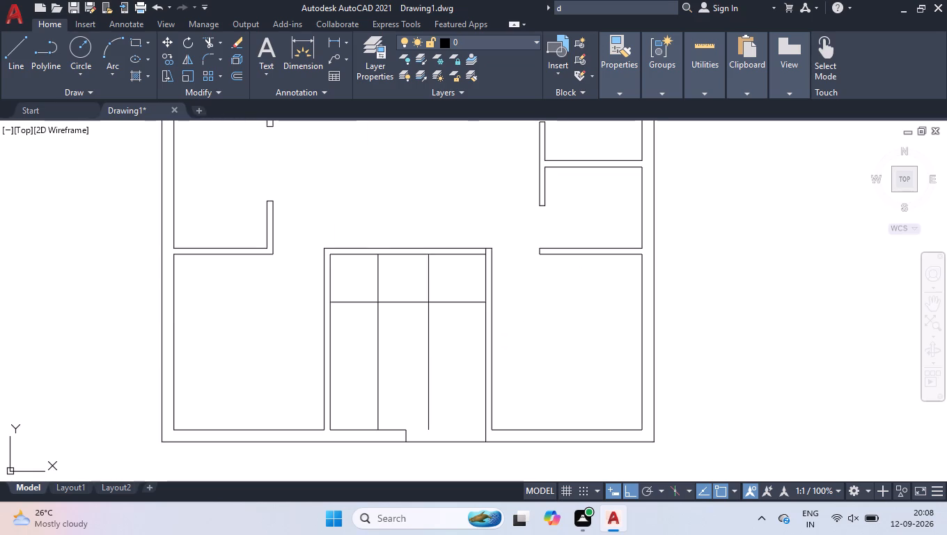
left_click(421, 271)
scroll(430, 258, "up", 4)
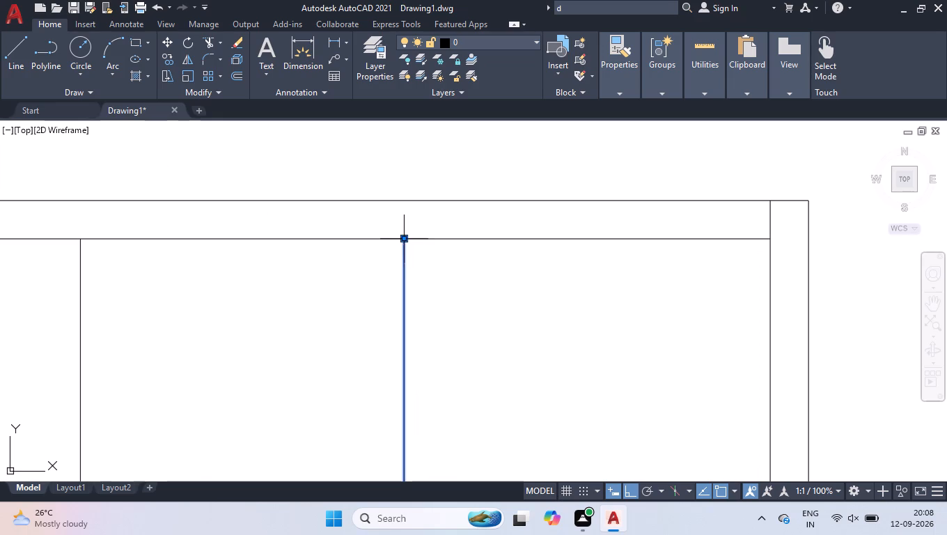
left_click(403, 237)
left_click(405, 199)
right_click(313, 258)
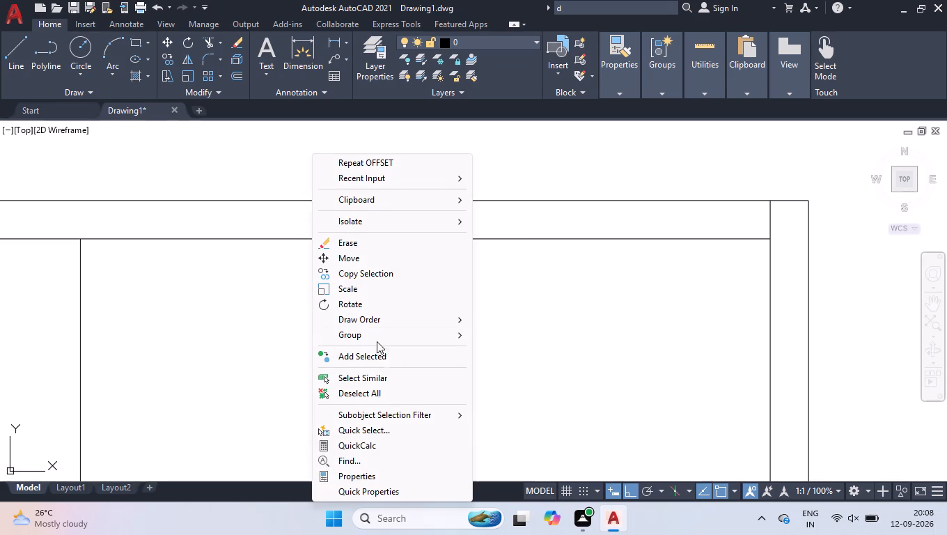
left_click(374, 397)
Trim the upper wall lines and the horizontal interior line between the right interior vertical line and the room's right wall.
scroll(402, 298, "down", 4)
scroll(474, 283, "down", 3)
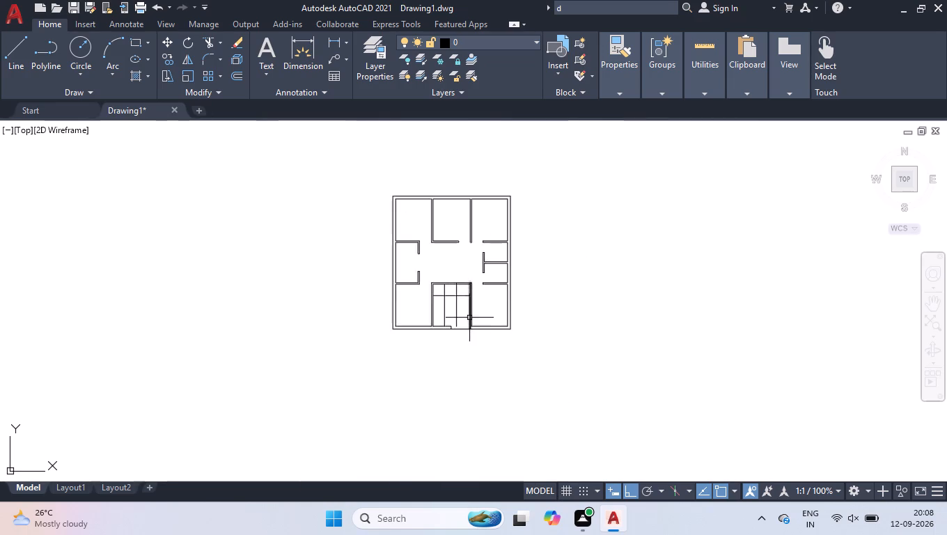
scroll(469, 318, "up", 3)
type("tr")
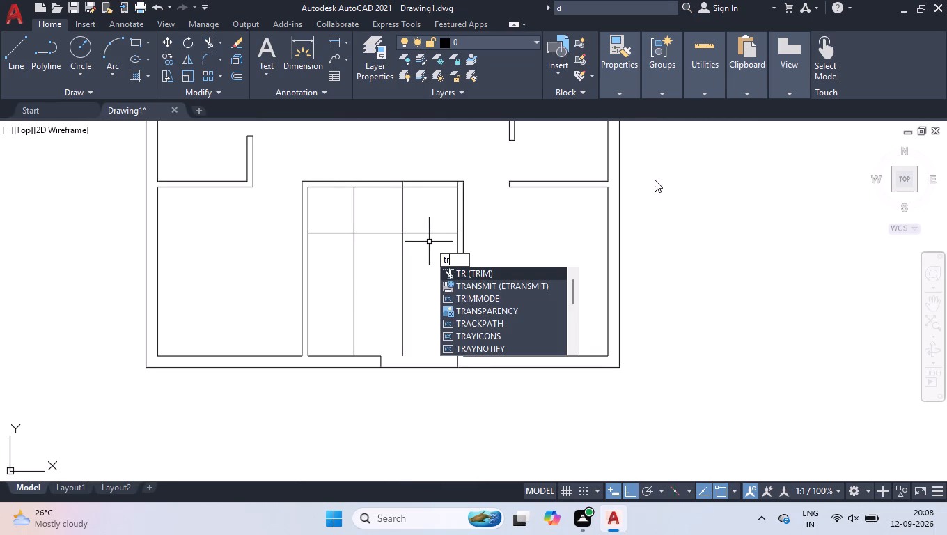
key("Return")
left_click(414, 162)
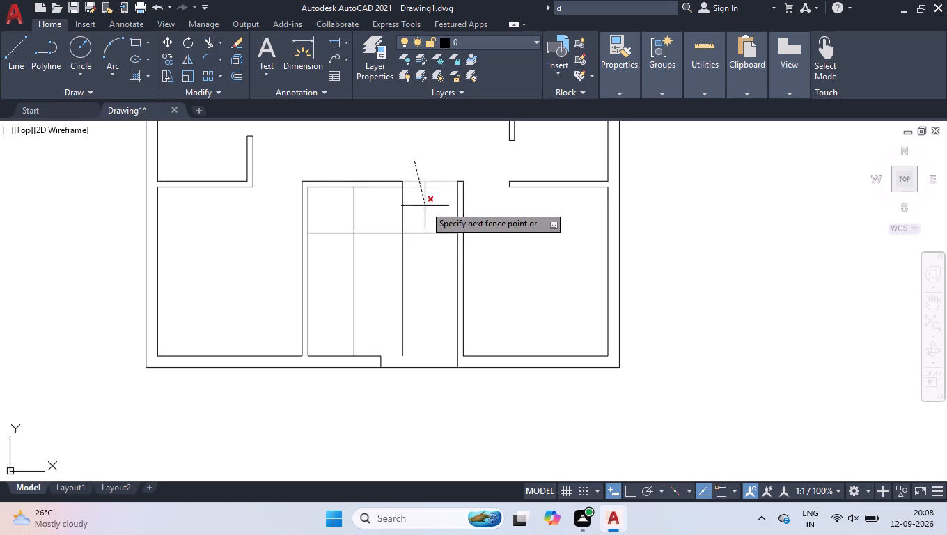
left_click(432, 247)
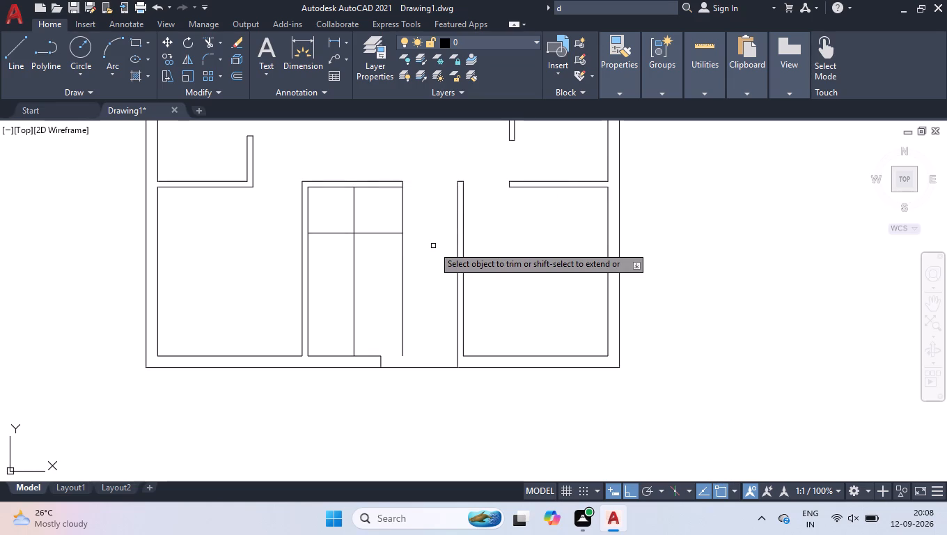
Trim the right interior vertical line below the horizontal interior line.
left_click(419, 248)
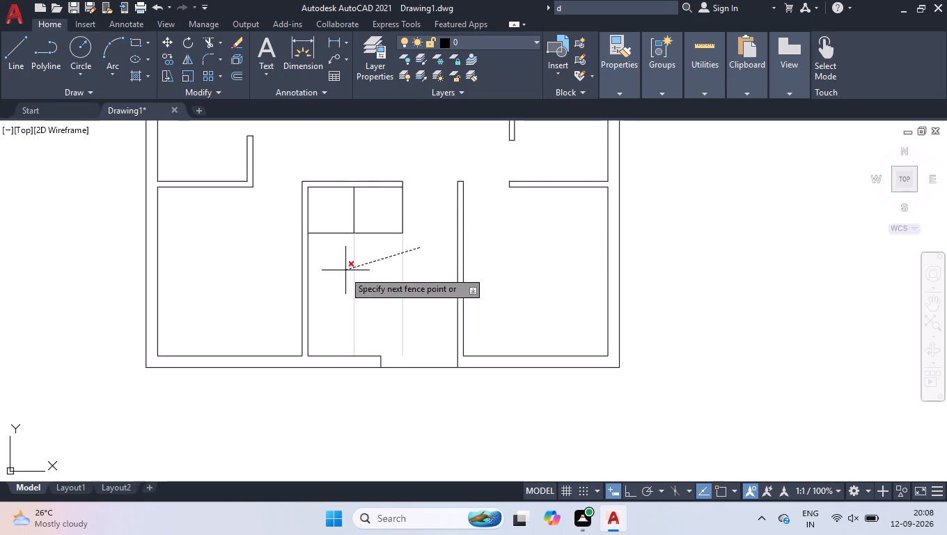
left_click(384, 278)
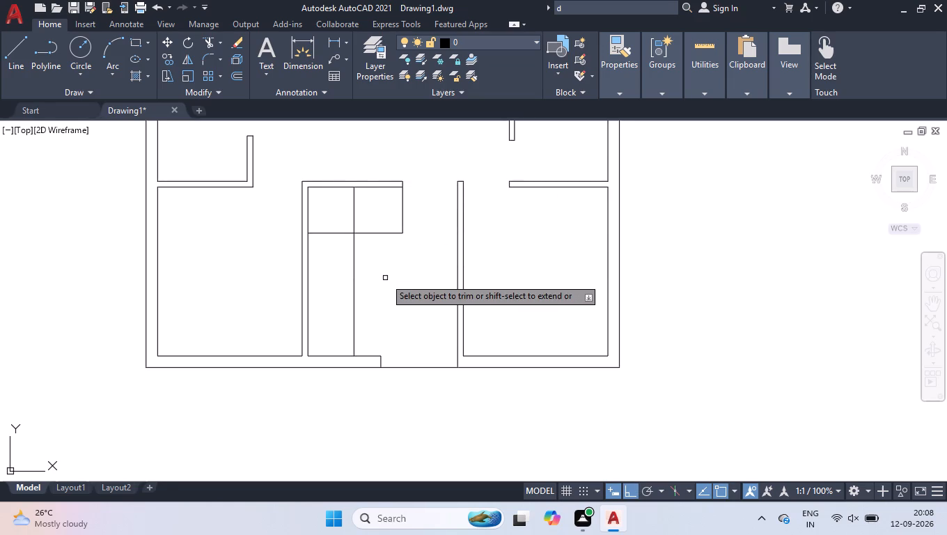
key("Return")
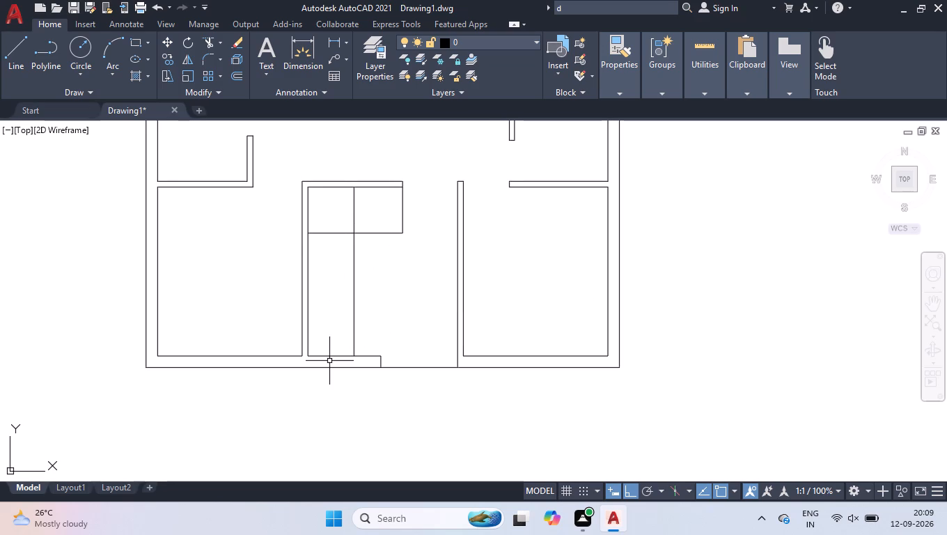
Offset the bottom wall's inner line 3' up into the bottom middle room.
left_click(330, 357)
type("off")
key("Return")
type("3'")
key("Return")
left_click(336, 302)
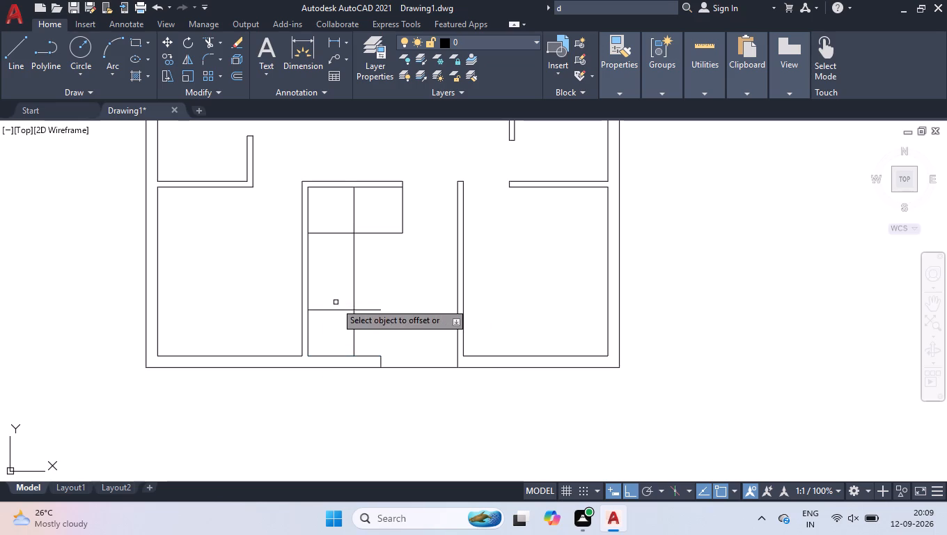
key("Return")
Trim the new horizontal line's overhang to the right of the left interior vertical line.
type("tr")
key("Return")
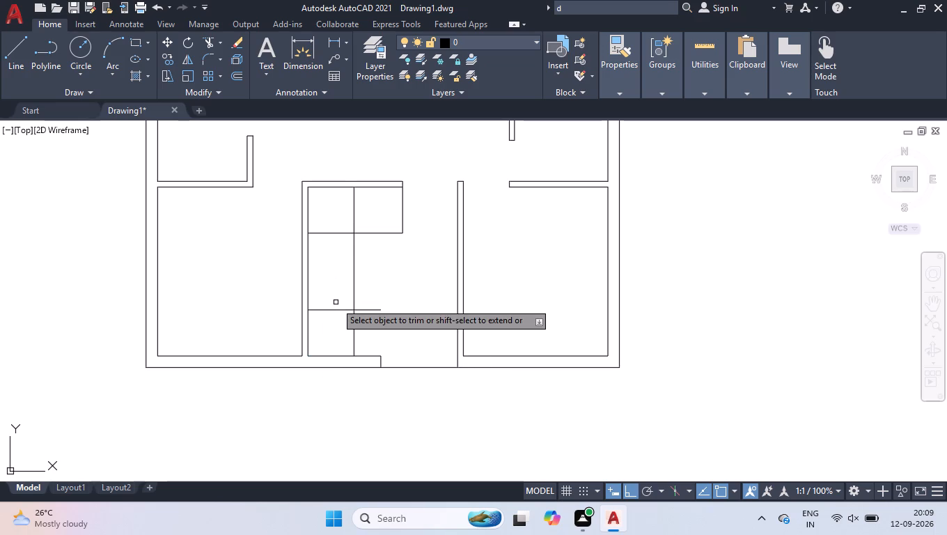
left_click(363, 324)
left_click(370, 299)
key("Return")
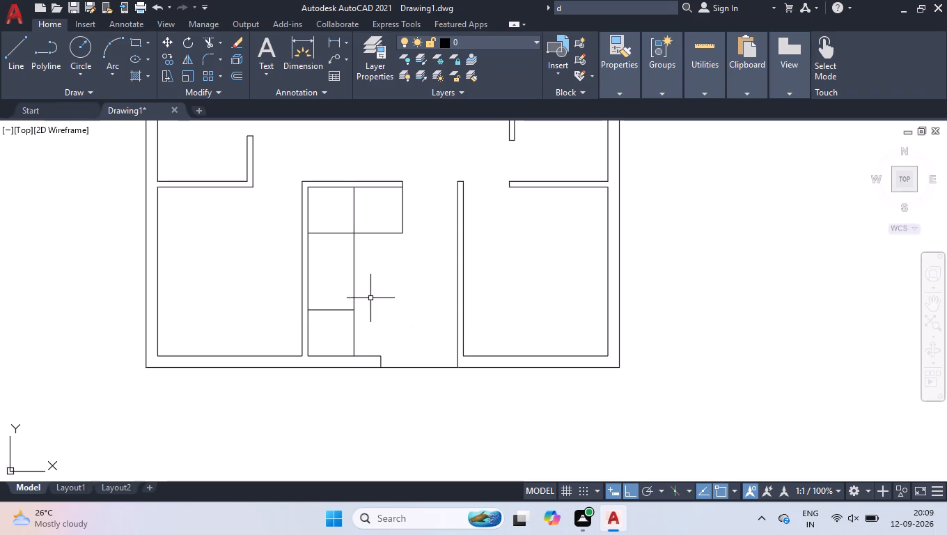
Copy the lower horizontal line upward as an array of 9 items fitted up to the upper horizontal interior line.
scroll(344, 277, "up", 1)
scroll(341, 219, "up", 1)
scroll(334, 341, "down", 2)
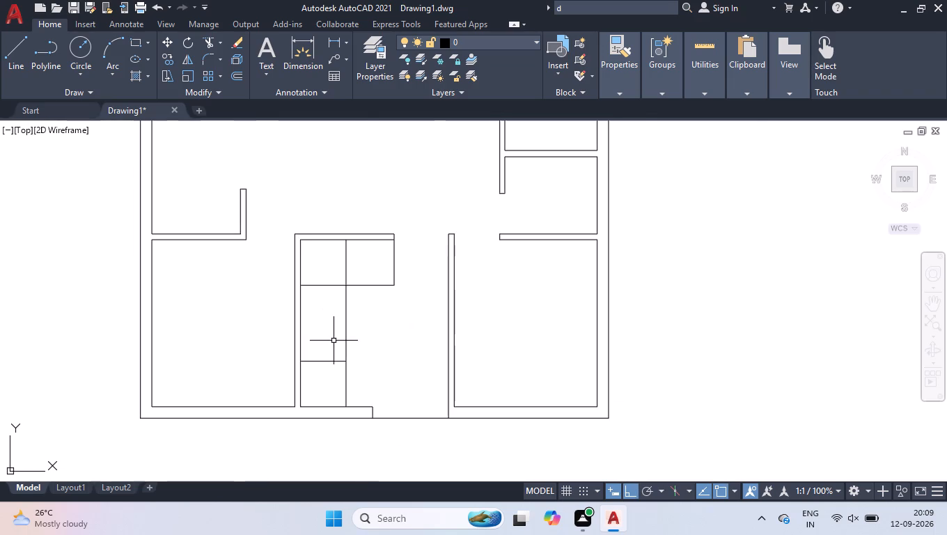
scroll(327, 376, "up", 2)
left_click_drag(321, 362, 322, 355)
left_click(312, 310)
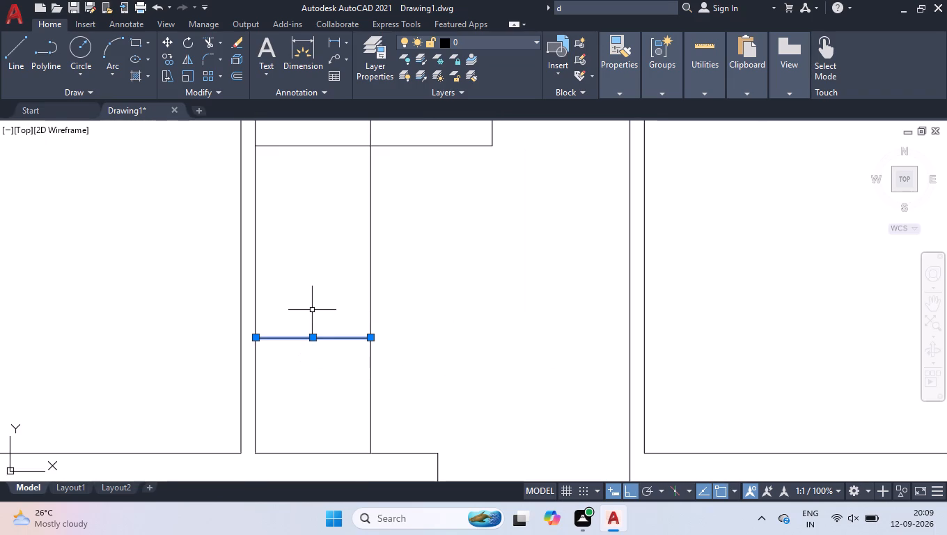
type("co")
key("Return")
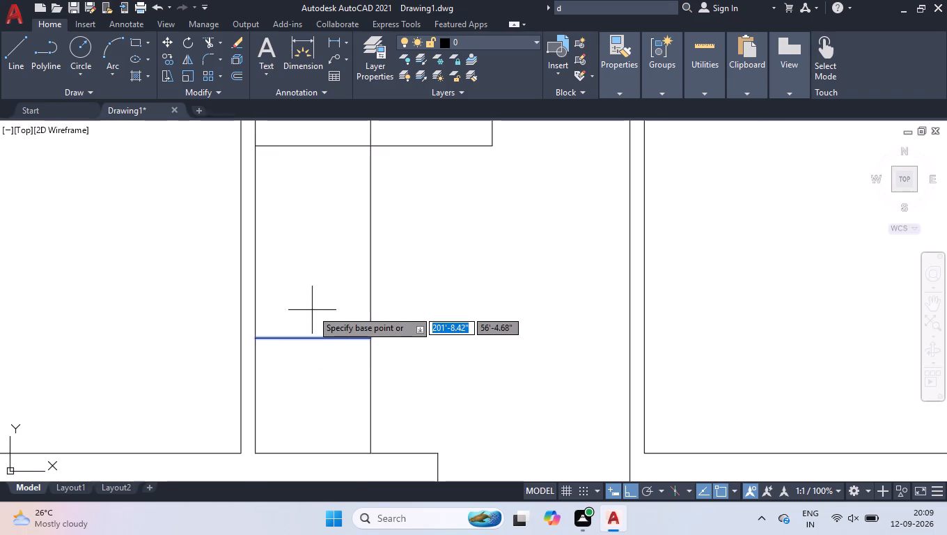
left_click(366, 340)
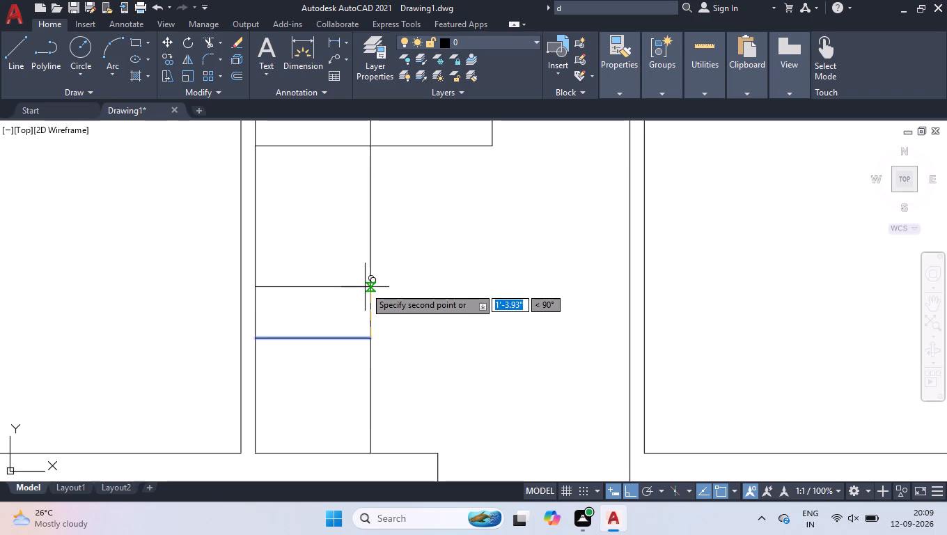
type("ar")
key("Return")
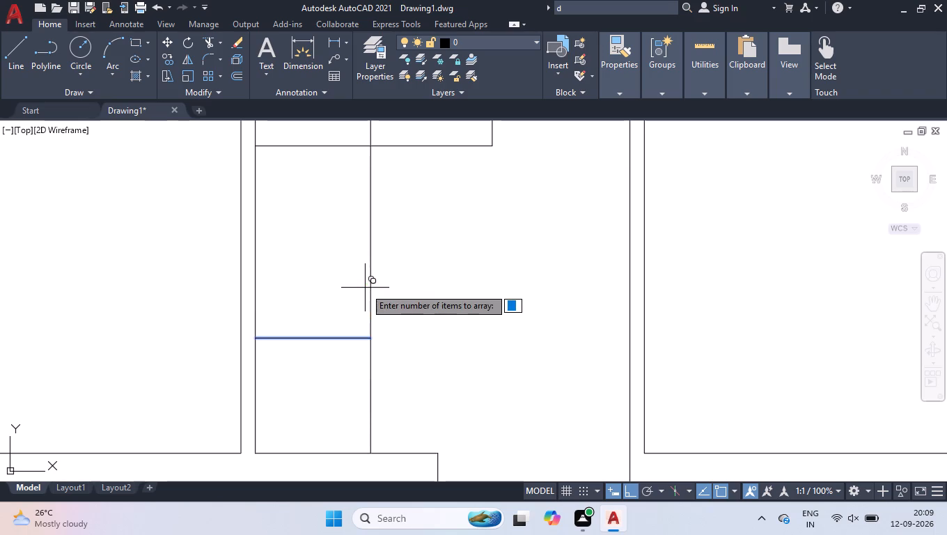
key("9")
key("Return")
key("f")
key("Return")
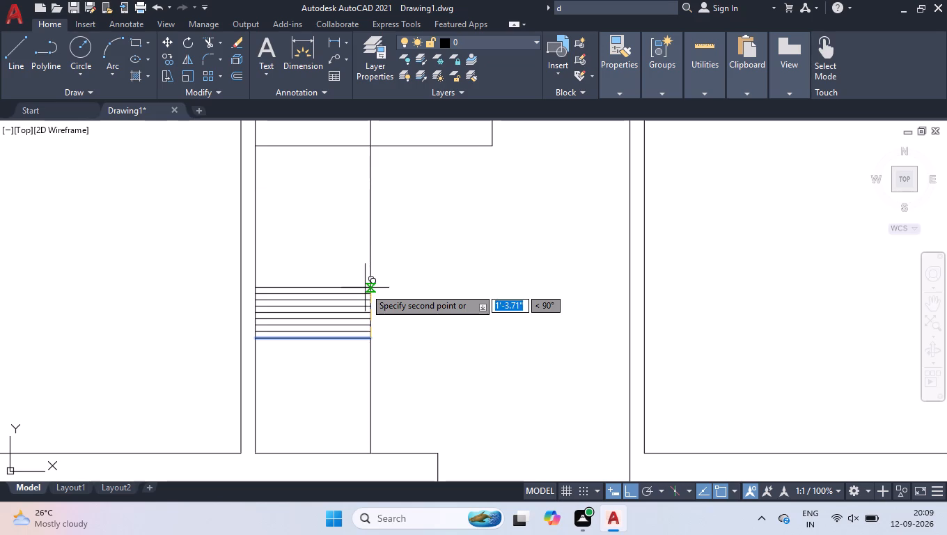
left_click(370, 146)
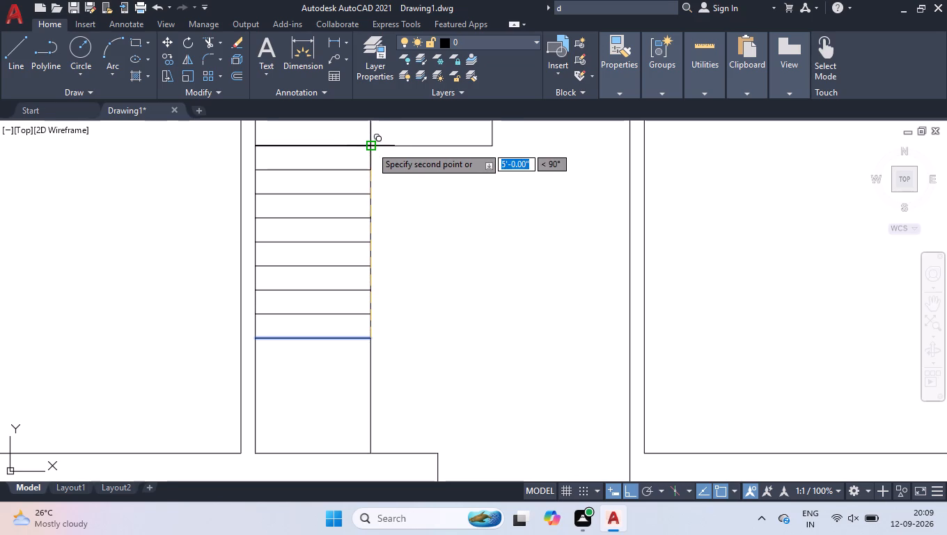
key("Return")
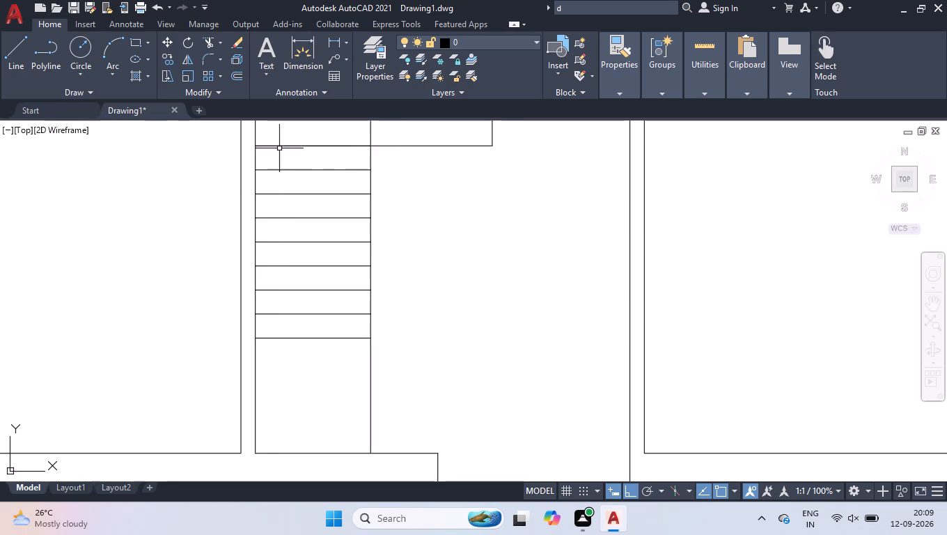
Delete the duplicate line at the top of the stair array, where it overlaps the upper horizontal interior line.
left_click(283, 145)
key("Delete")
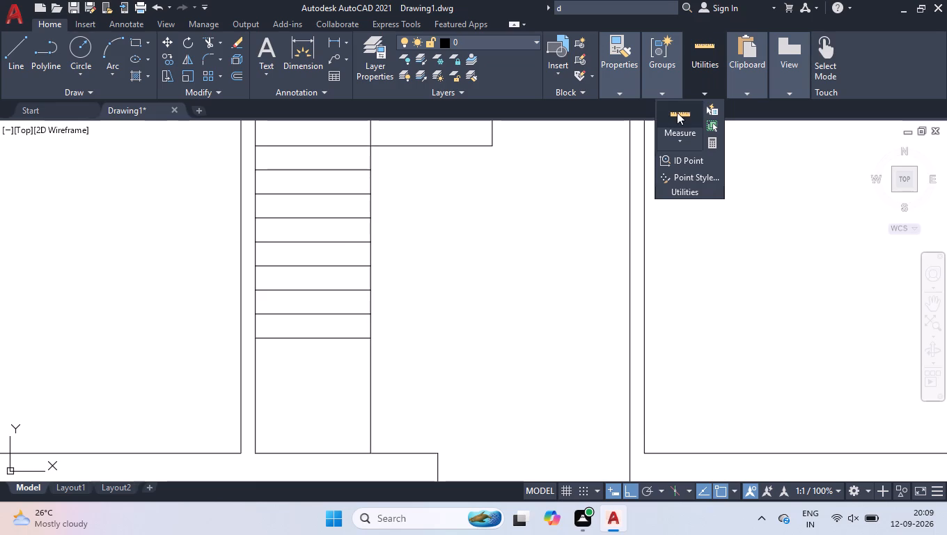
Measure the spacing between the arrayed stair lines.
left_click(677, 112)
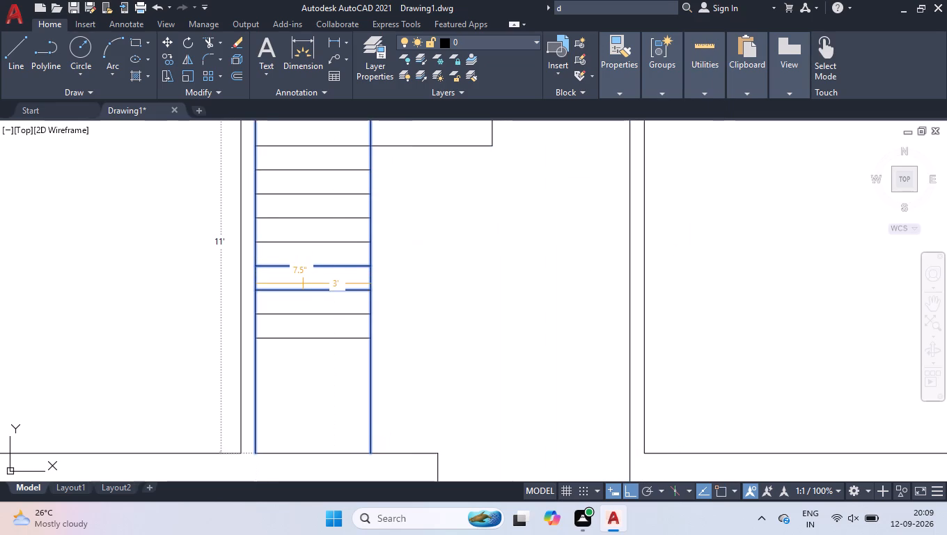
key("Return")
Draw a line 1'-9" right from the lower landing's upper corner, then 3' down to the bottom wall's end corner.
scroll(394, 452, "up", 3)
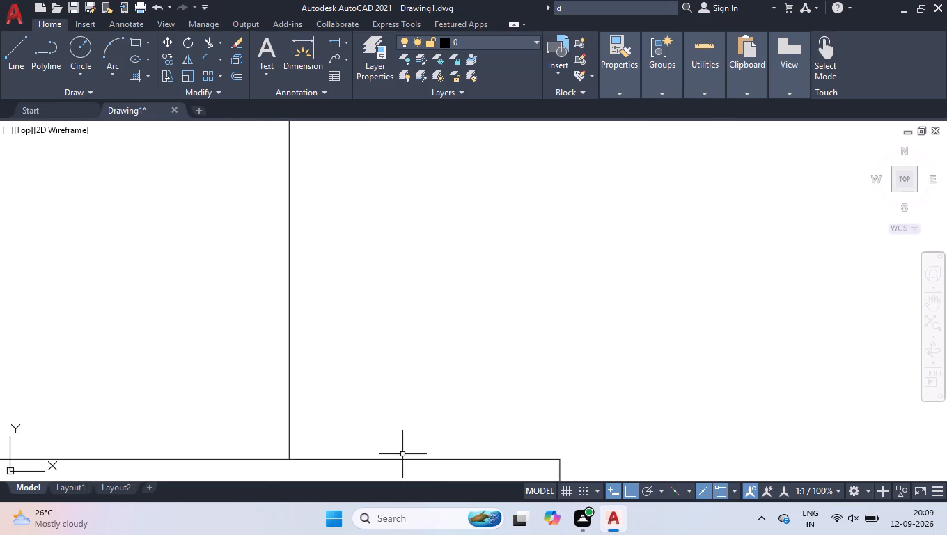
scroll(409, 427, "down", 1)
key("l")
key("Return")
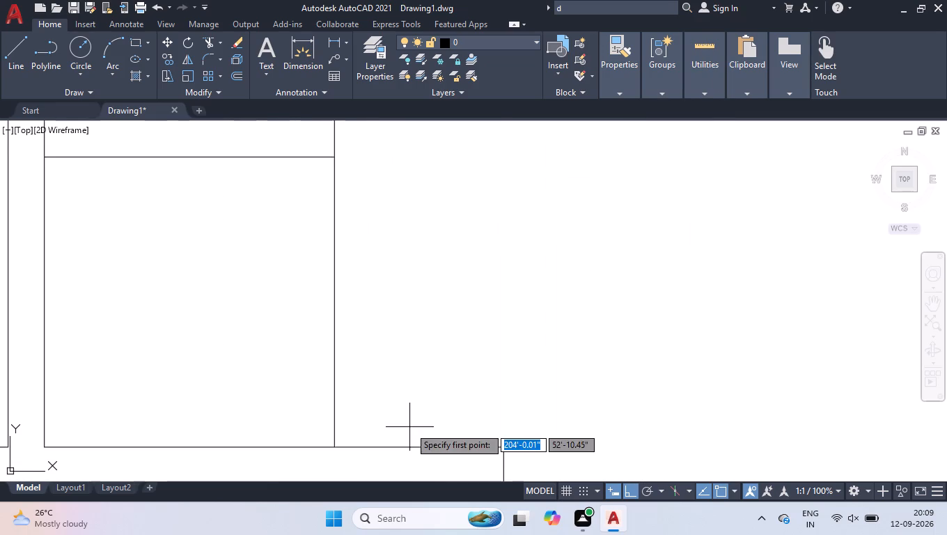
left_click(337, 157)
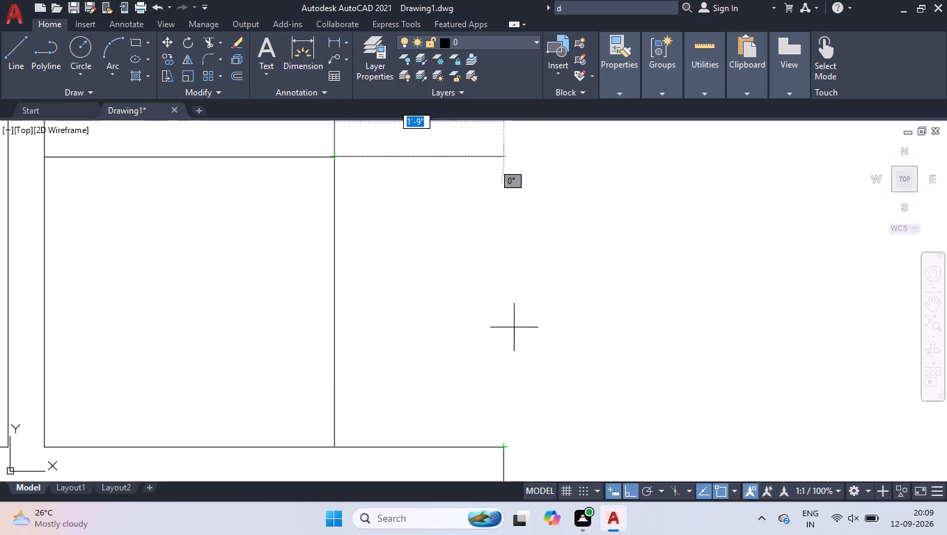
left_click(501, 247)
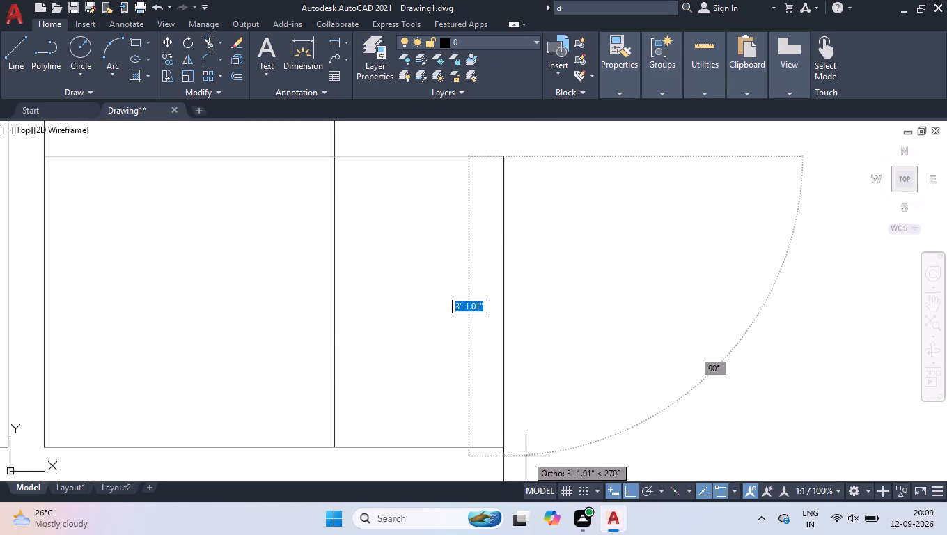
left_click(503, 447)
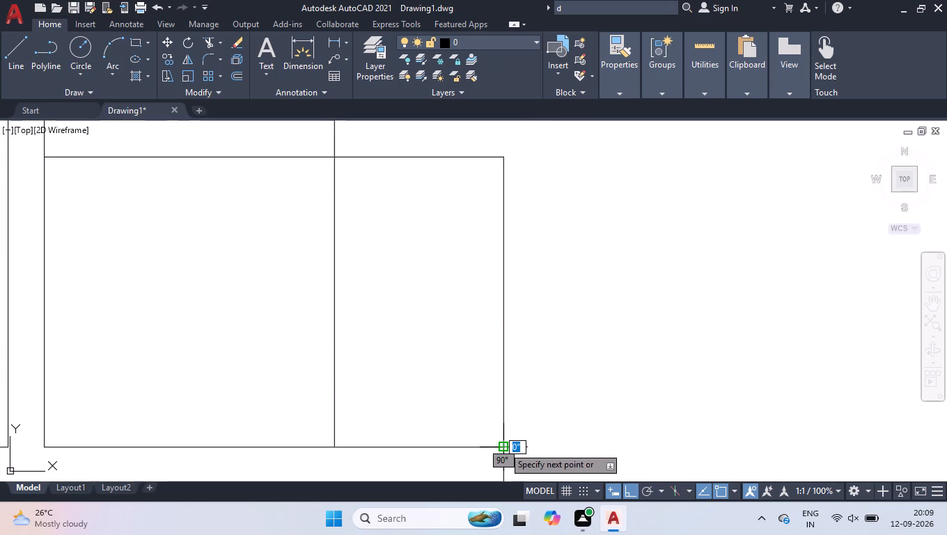
key("Return")
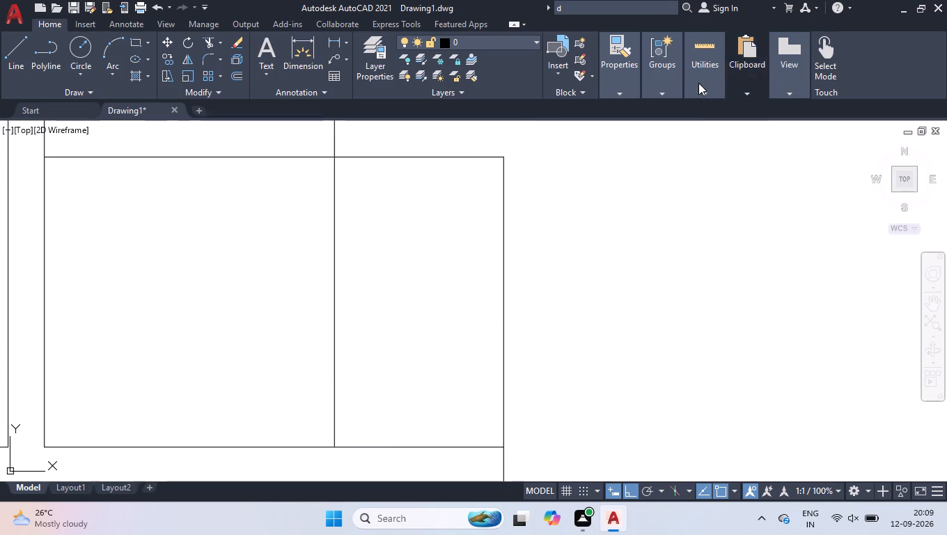
Measure the new rectangle beside the lower landing.
left_click(682, 116)
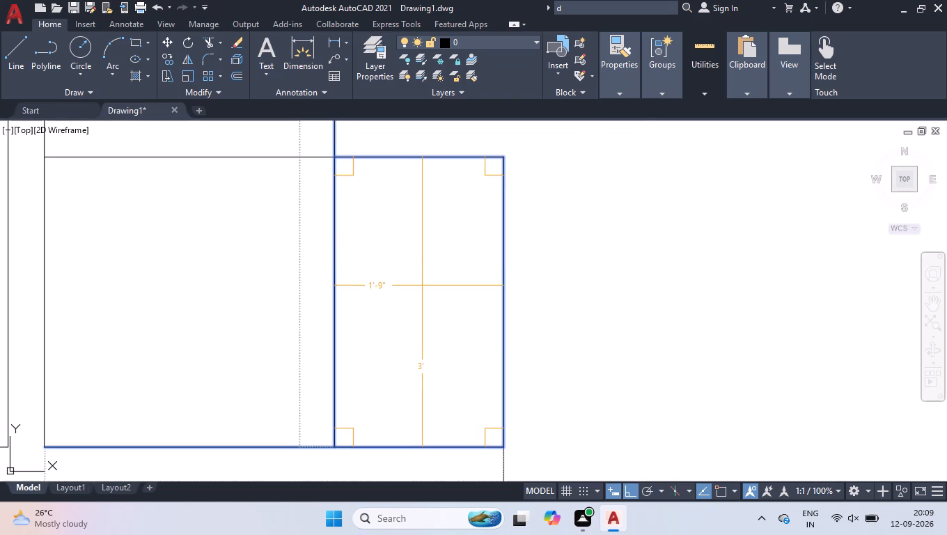
key("Return")
Offset the new rectangle's right edge 7.5" to the left twice to form two more step lines.
type("off")
key("Return")
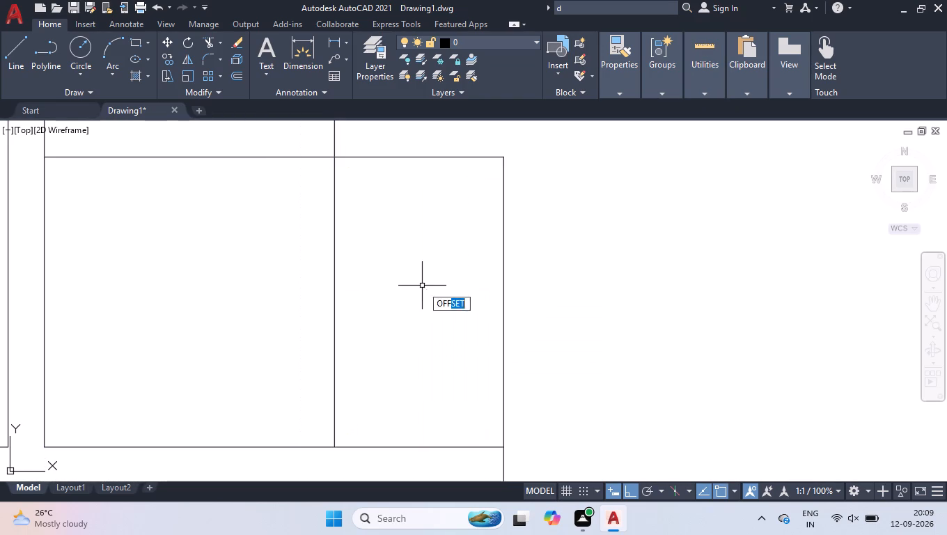
type("7.5")
key("Return")
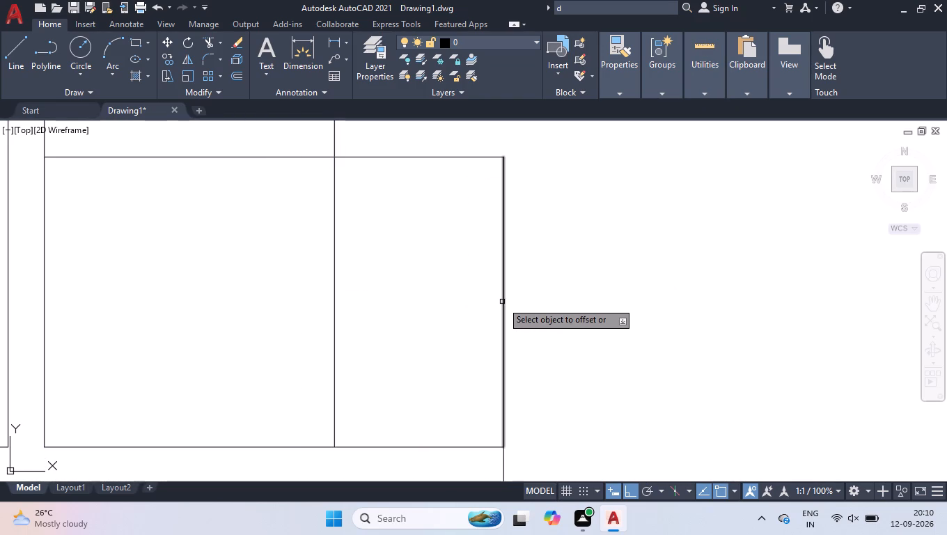
left_click(501, 302)
left_click(503, 304)
left_click(487, 307)
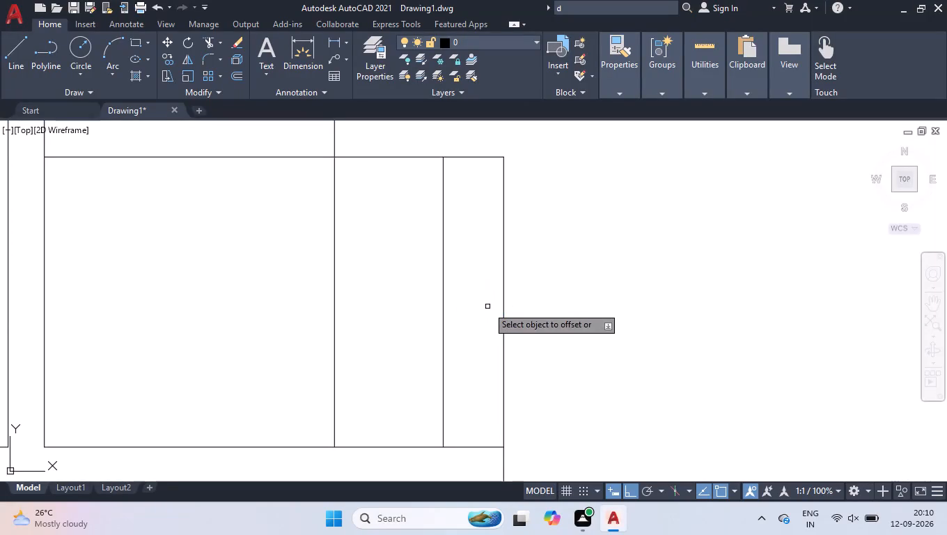
left_click(445, 315)
left_click(409, 317)
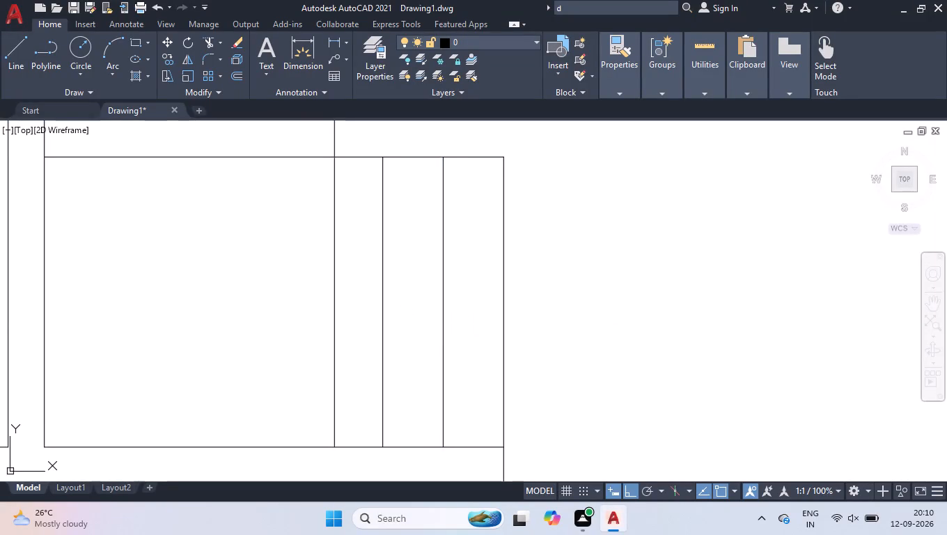
Offset the upper stair section's right edge 7.5" to the left four times to form the step lines.
key("Return")
scroll(410, 316, "down", 4)
scroll(418, 162, "up", 2)
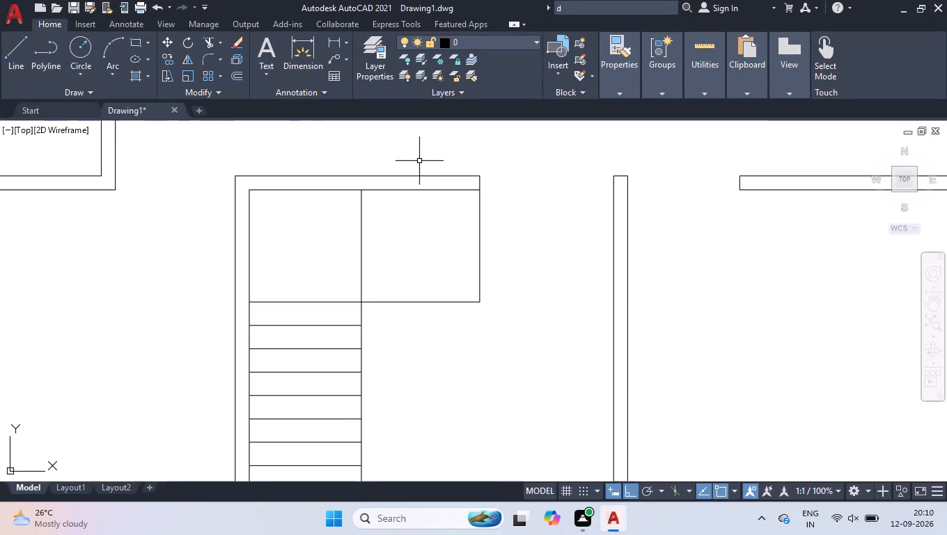
scroll(473, 243, "up", 1)
key("space")
key("space")
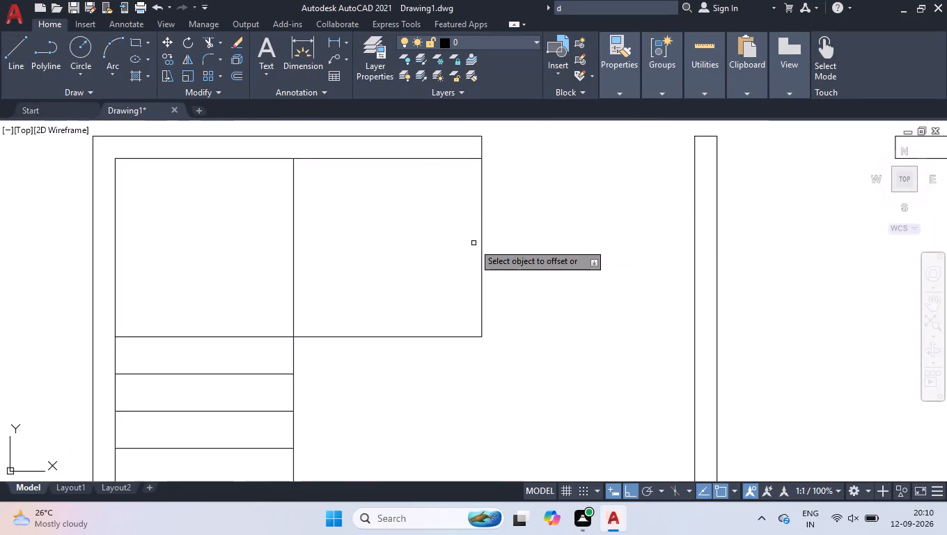
left_click(482, 230)
left_click(460, 228)
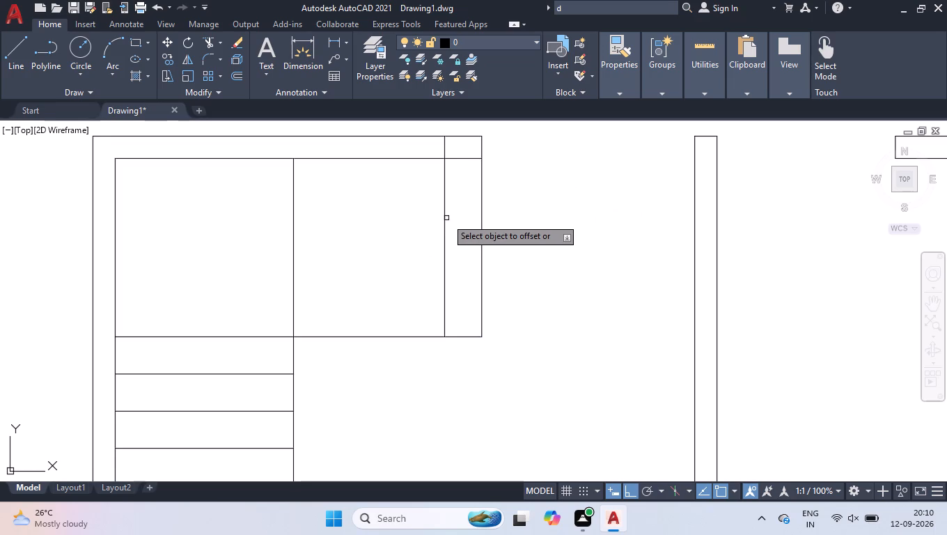
left_click(445, 217)
left_click(407, 226)
left_click(407, 226)
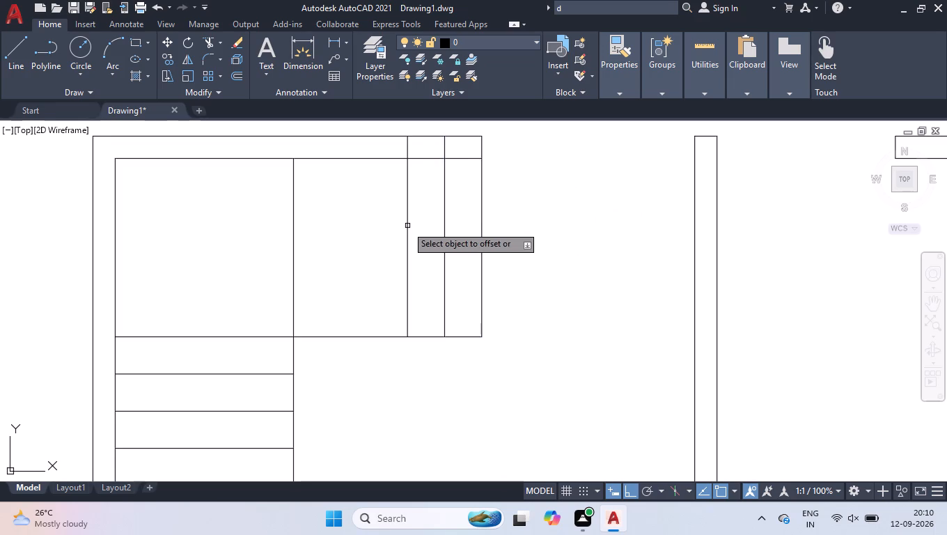
left_click(407, 226)
left_click(373, 224)
left_click(371, 224)
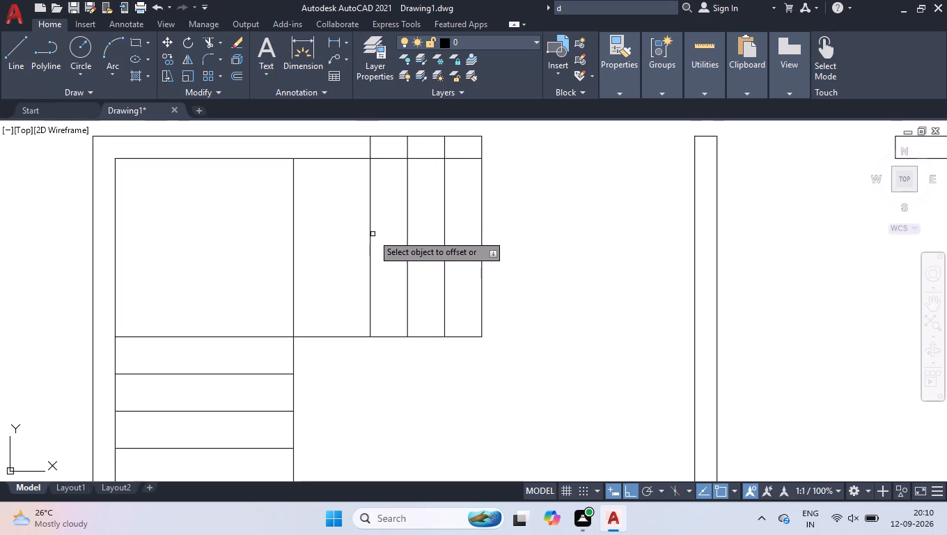
left_click(371, 235)
left_click(257, 221)
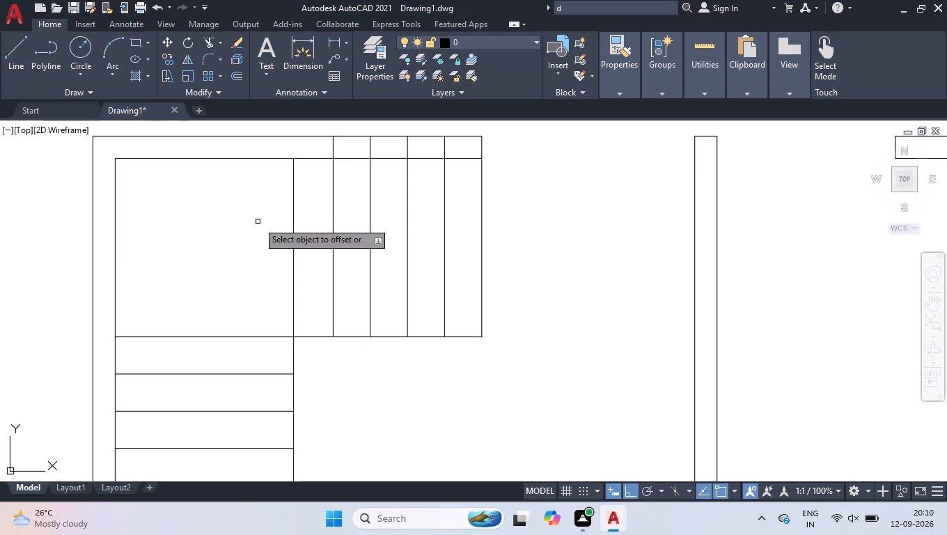
key("Return")
Trim the four new step lines where they extend through the wall above the upper stair section.
type("tr")
key("Return")
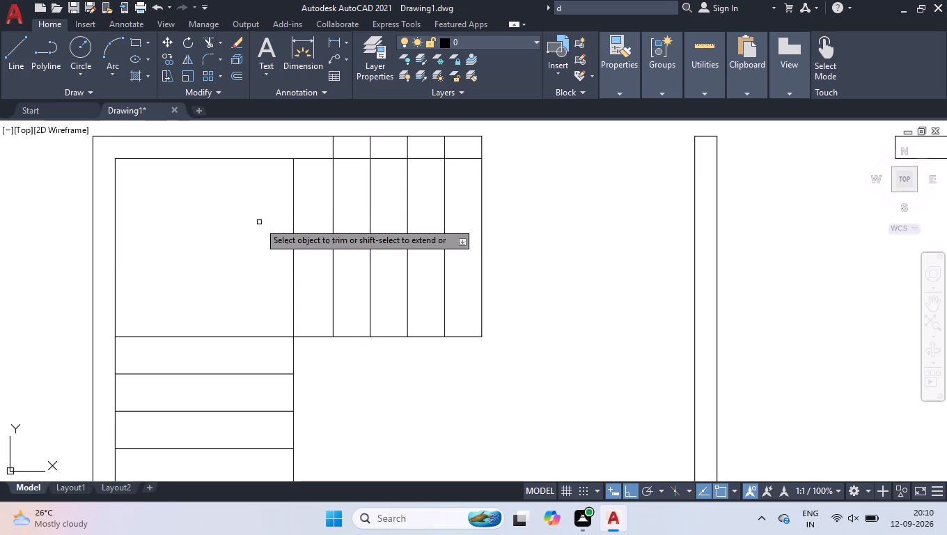
left_click(456, 148)
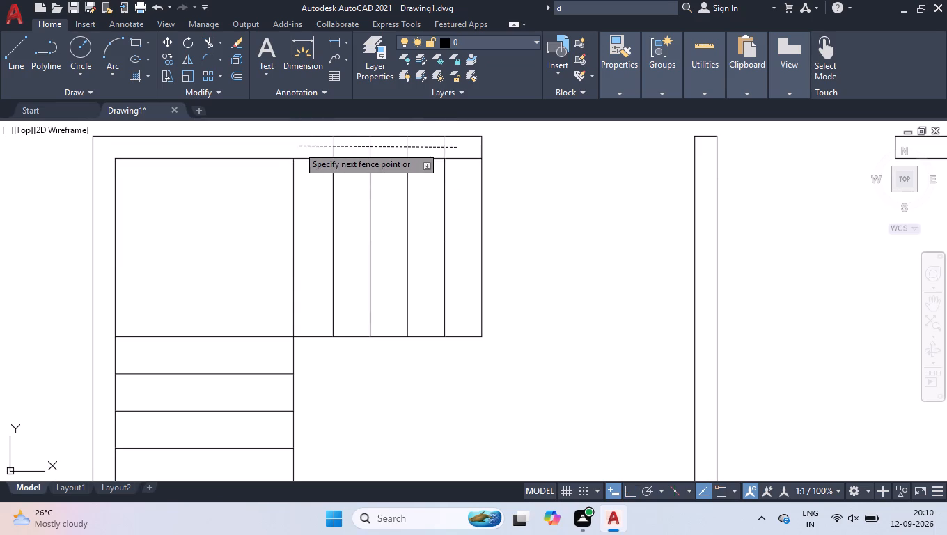
left_click(298, 146)
key("Return")
Insert two Door - Imperial blocks, one beside the stairs and one in the bottom right room.
scroll(331, 190, "down", 2)
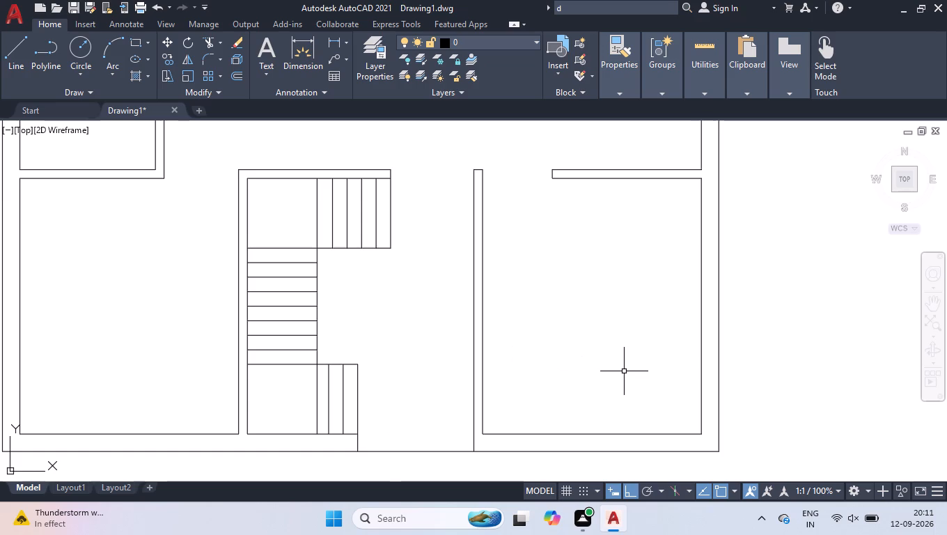
key("ctrl+3")
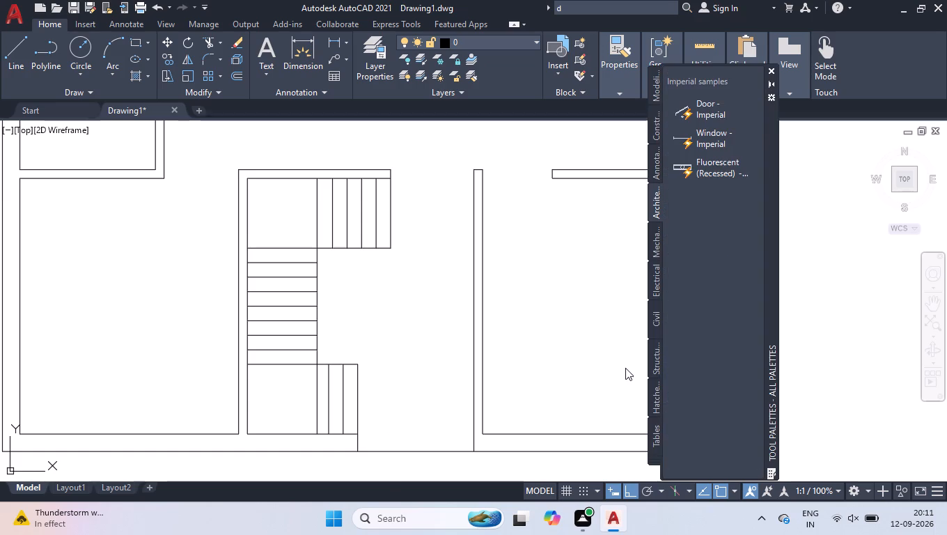
left_click_drag(714, 106, 418, 342)
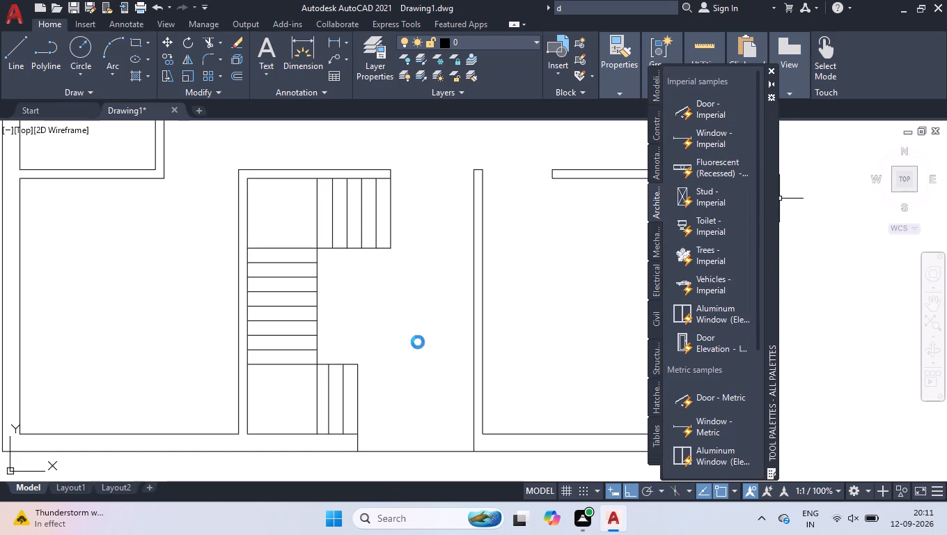
left_click_drag(418, 342, 349, 339)
left_click_drag(698, 105, 592, 279)
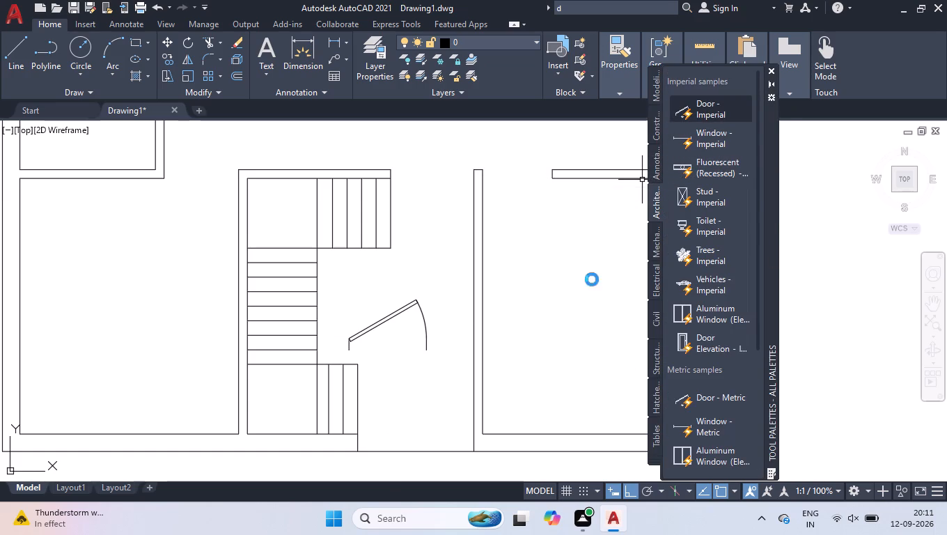
left_click_drag(592, 279, 560, 327)
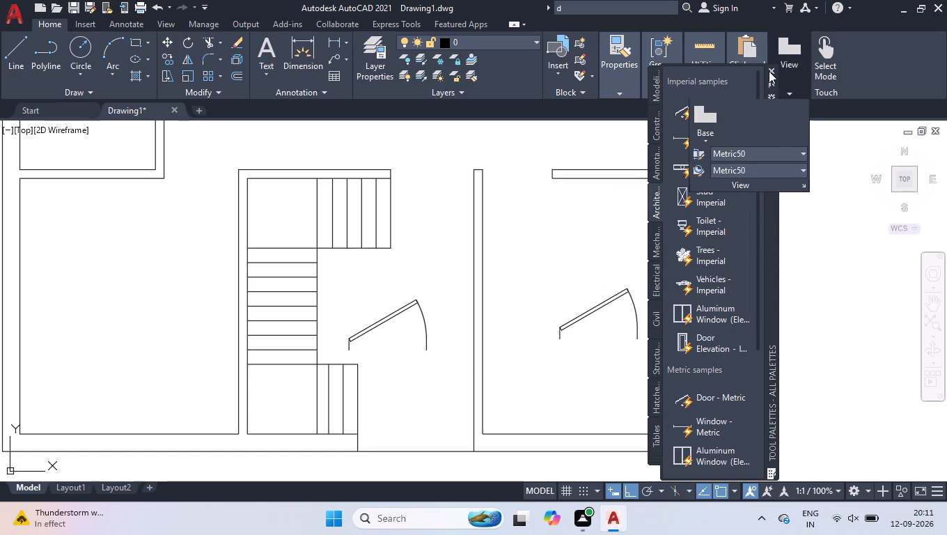
left_click(769, 71)
Set the opening angle of both inserted doors to Open 90º.
left_click(632, 309)
left_click(577, 295)
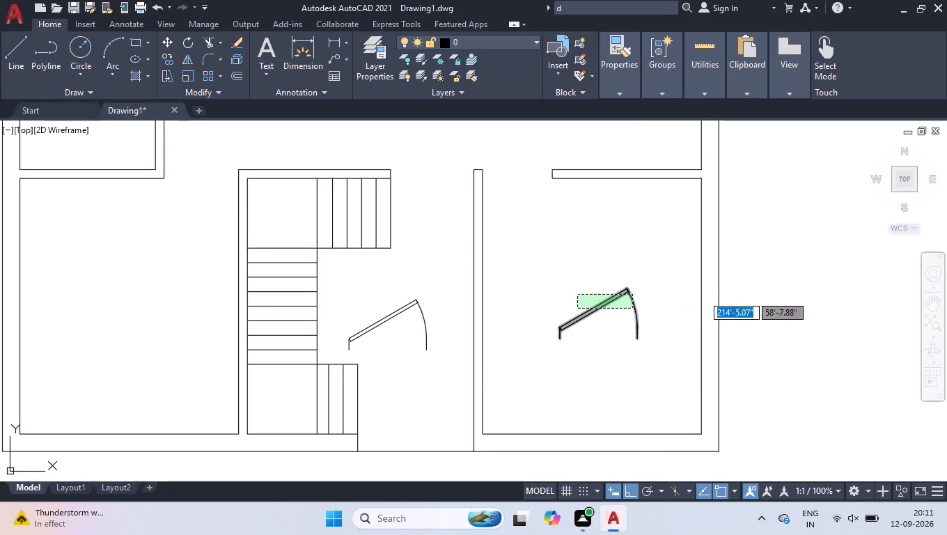
left_click(393, 316)
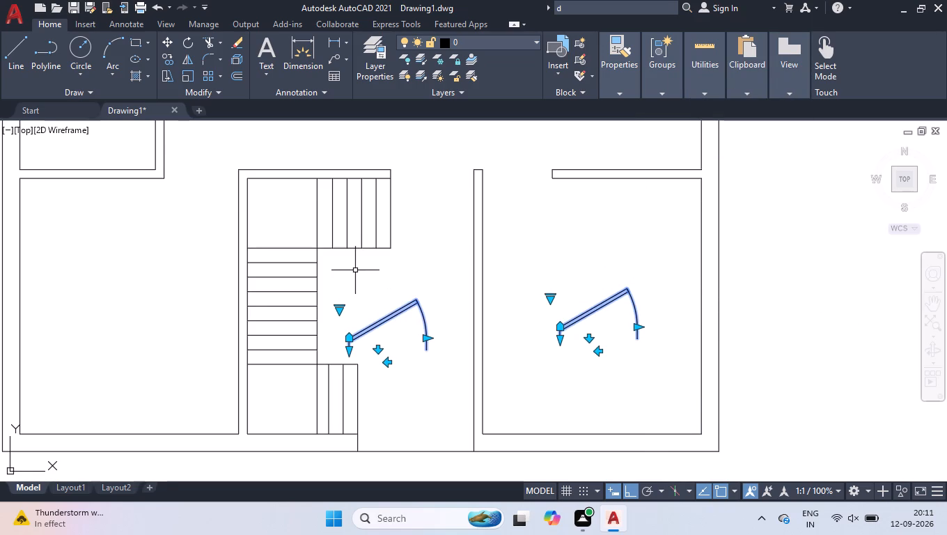
key("ctrl+1")
scroll(843, 164, "down", 8)
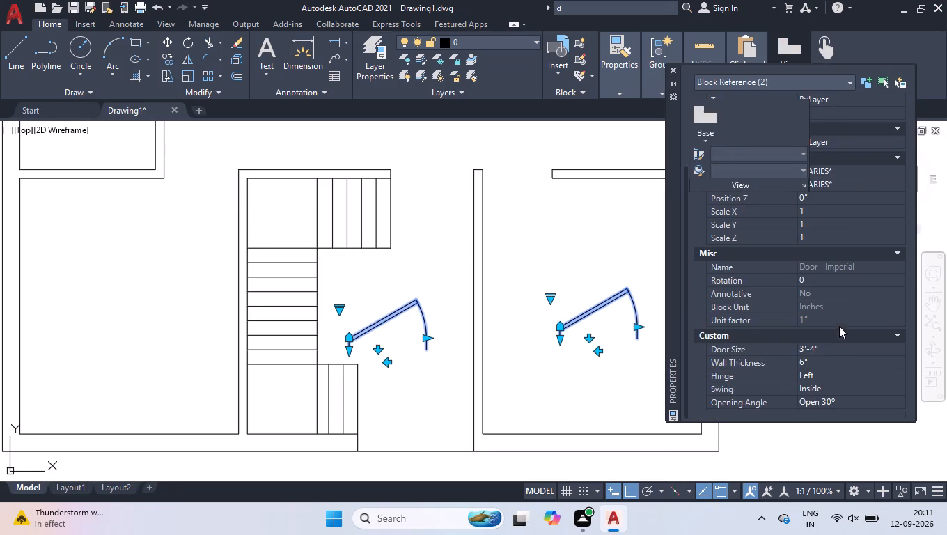
scroll(836, 331, "down", 4)
double_click(832, 402)
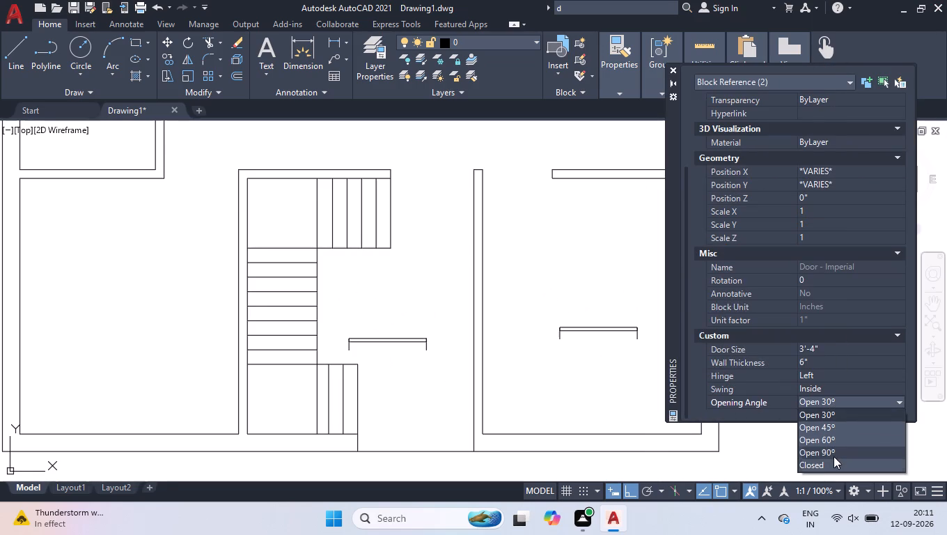
left_click(833, 453)
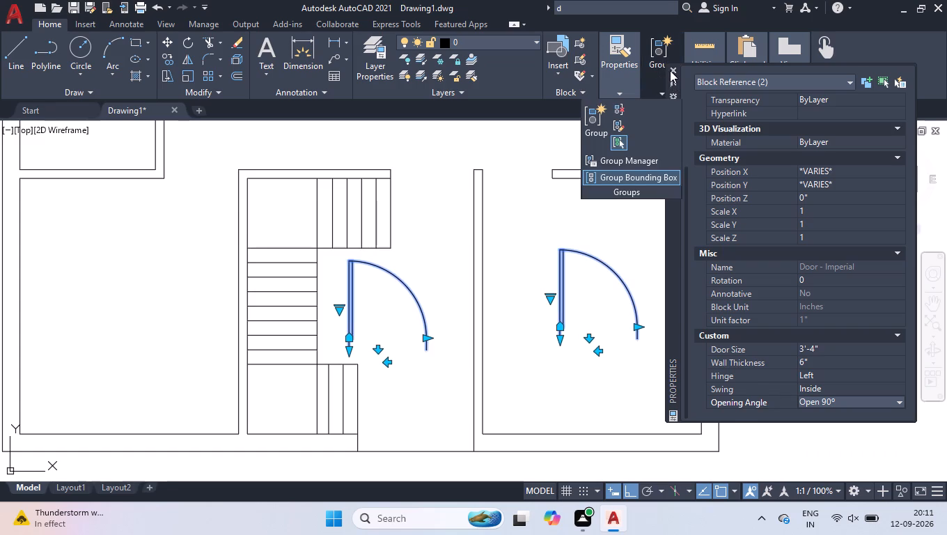
left_click(670, 70)
Flip the hinge side of the door in the bottom right room so it mirrors the other door.
right_click(645, 312)
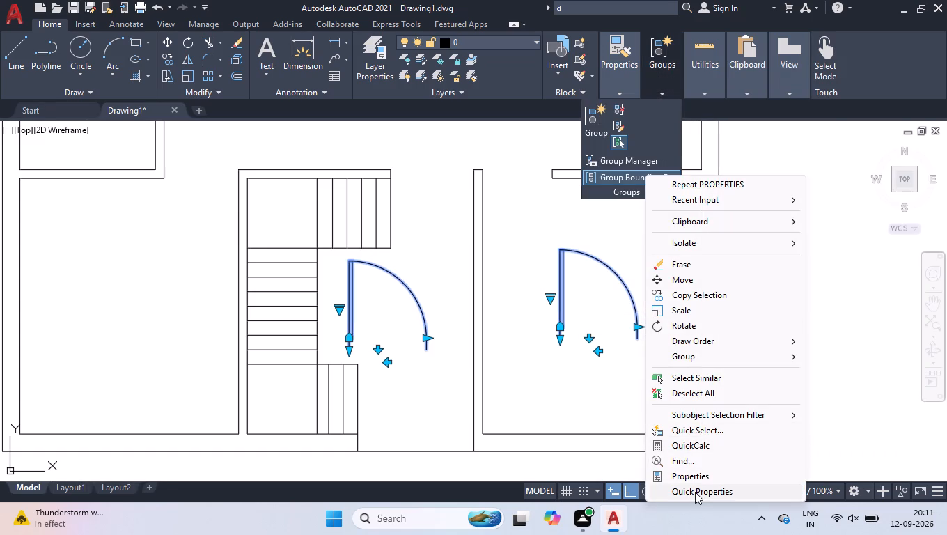
left_click(579, 307)
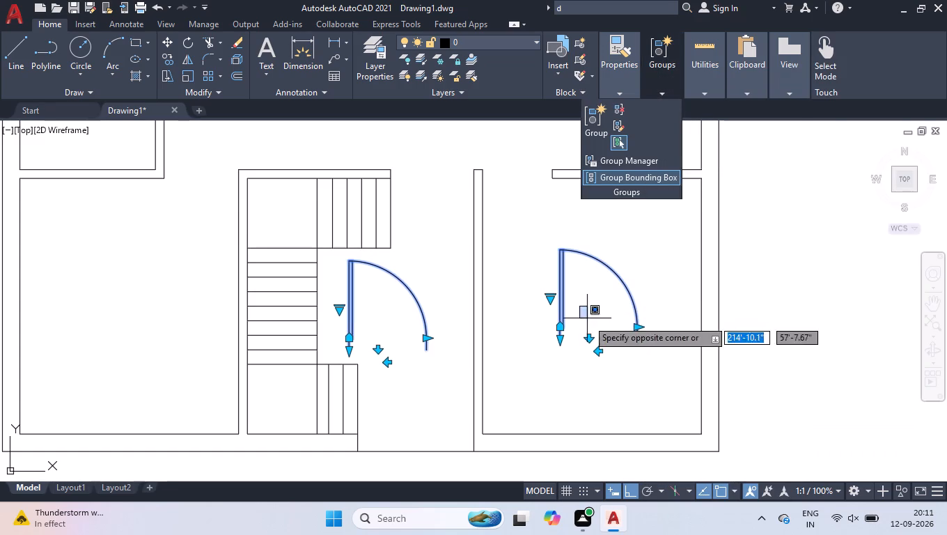
left_click(588, 320)
left_click(597, 353)
right_click(595, 348)
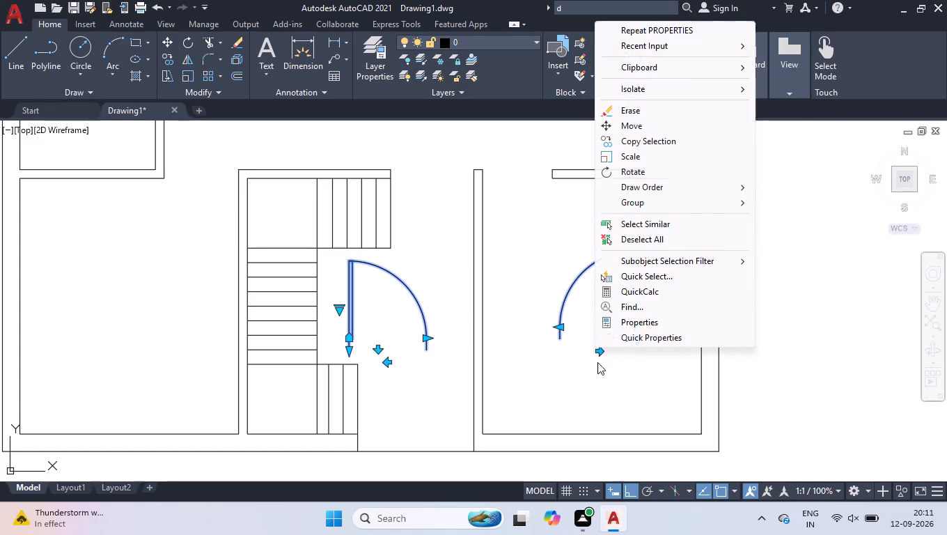
left_click(659, 245)
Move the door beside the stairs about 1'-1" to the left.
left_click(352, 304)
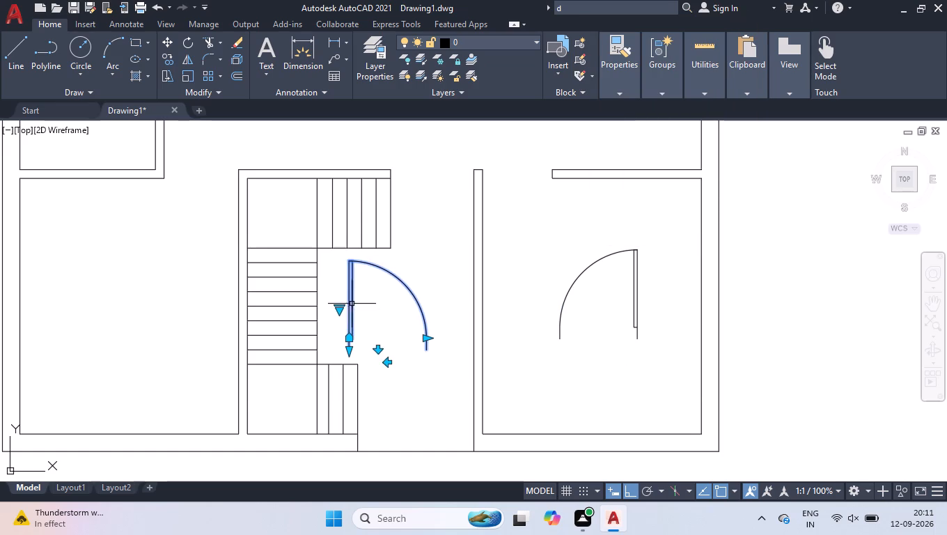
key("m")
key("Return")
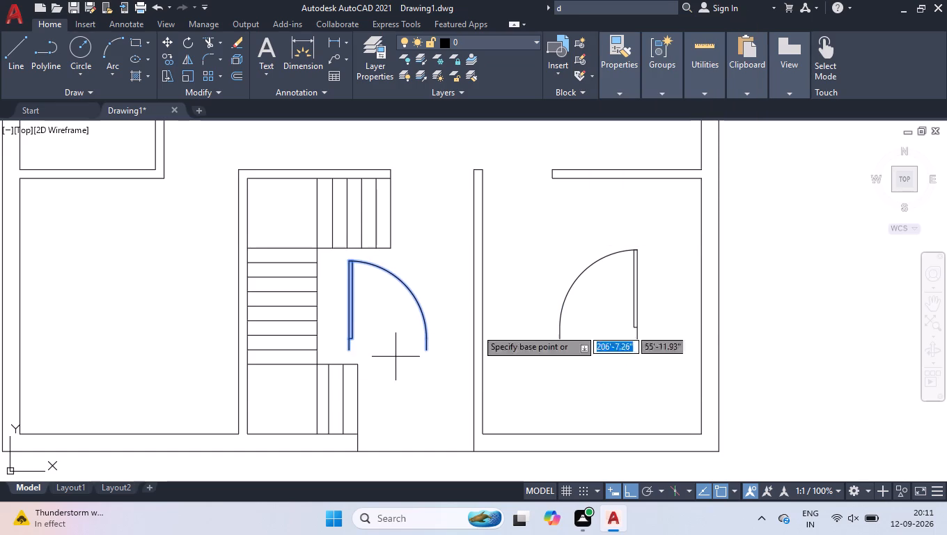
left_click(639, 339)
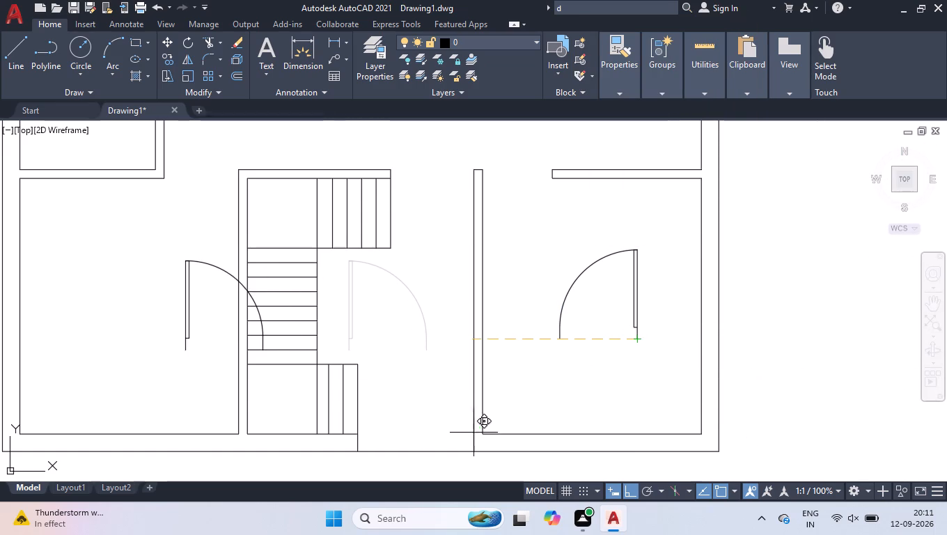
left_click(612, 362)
Move the flipped door from its lower hinge corner to the right outer corner of the bottom entrance opening.
key("space")
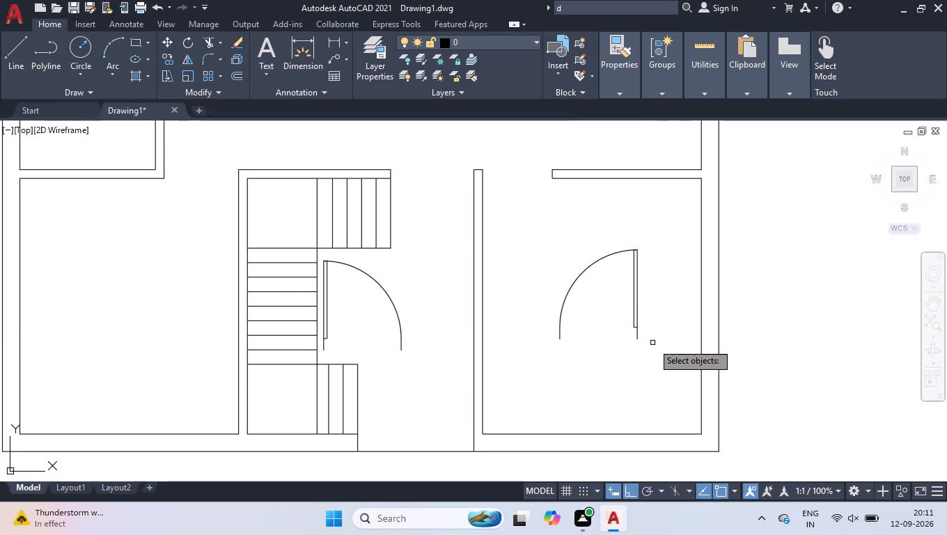
left_click(636, 313)
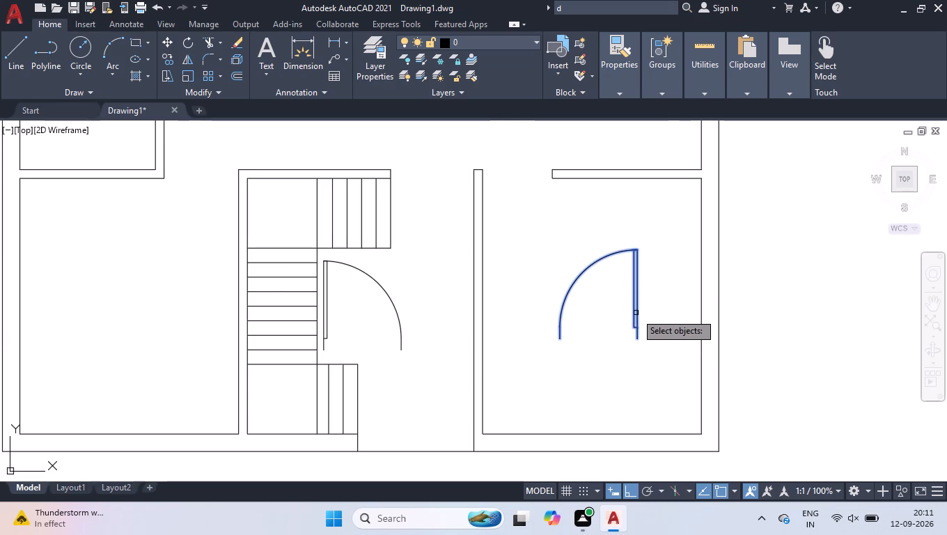
key("Return")
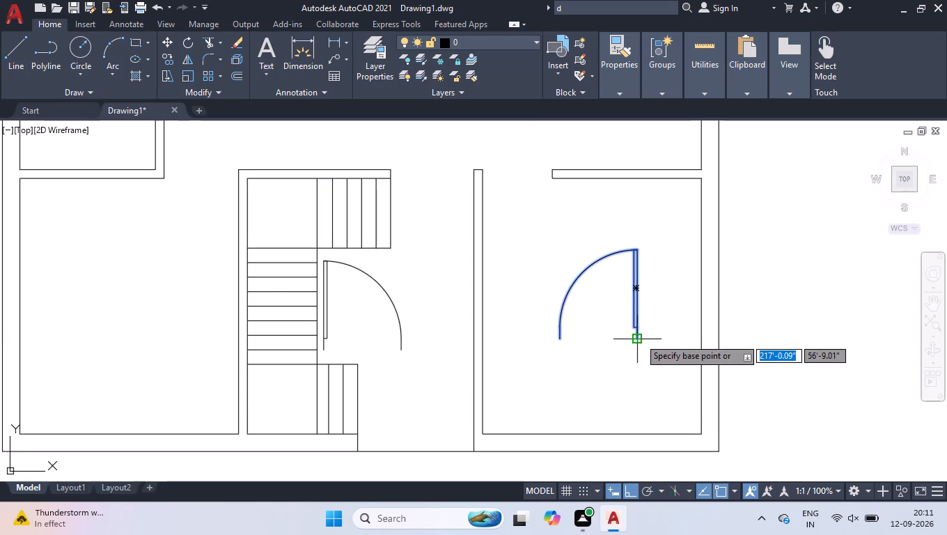
left_click(639, 338)
left_click(475, 449)
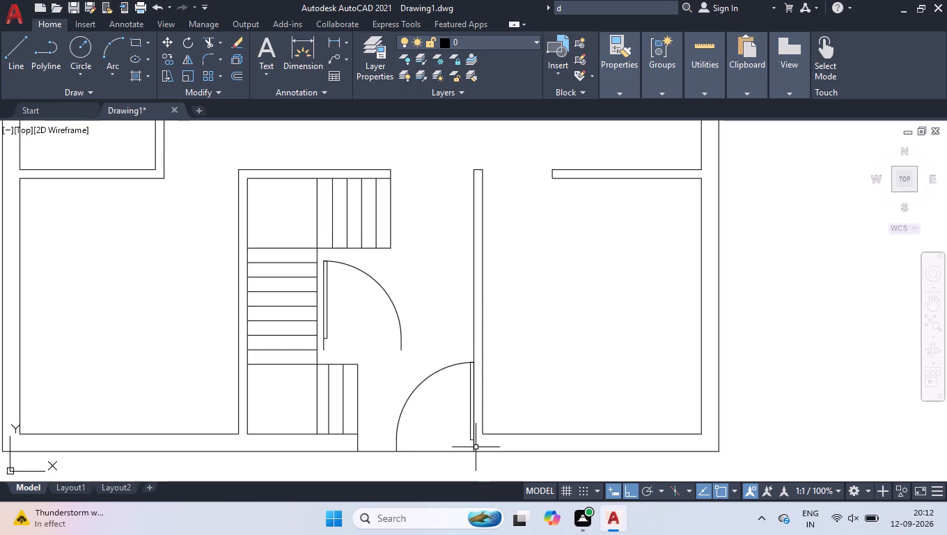
Move the door beside the stairs from its lower hinge corner to the entrance opening's left outer corner.
left_click_drag(409, 311, 393, 323)
left_click(387, 327)
key("Return")
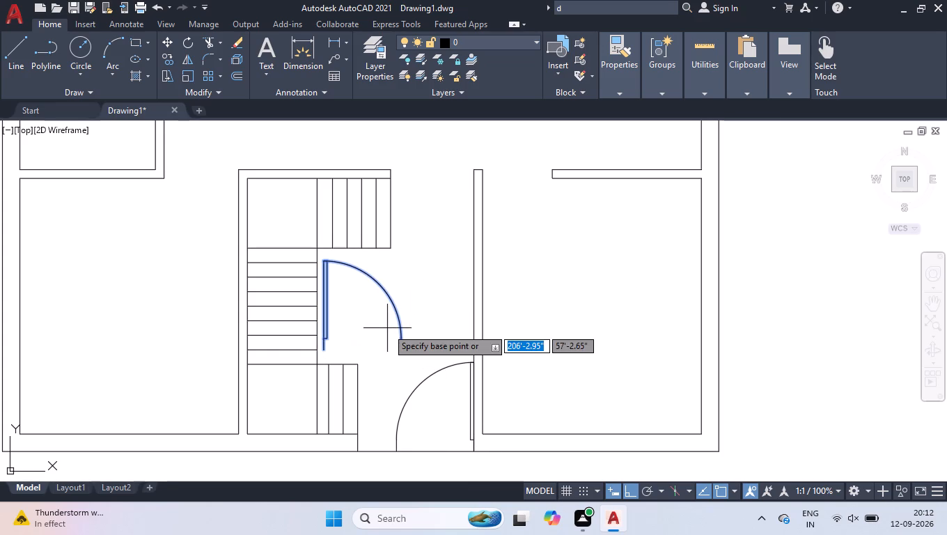
left_click(327, 355)
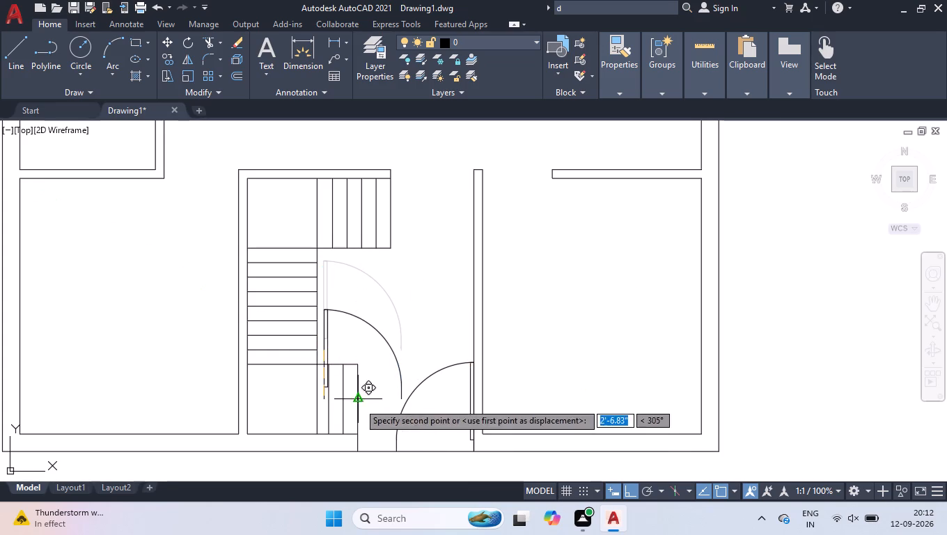
left_click(359, 450)
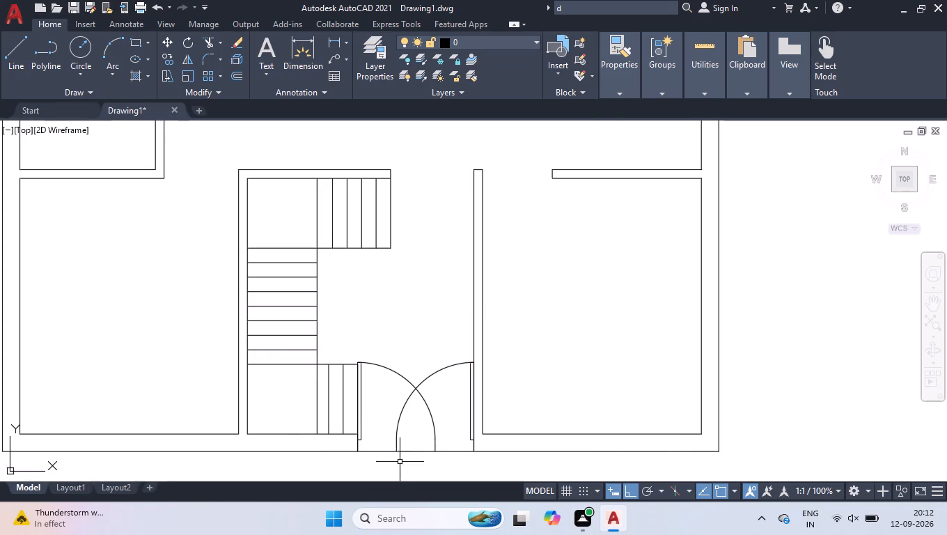
Shorten the left entrance door so its swing ends at the middle of the opening.
scroll(400, 462, "up", 2)
left_click(469, 334)
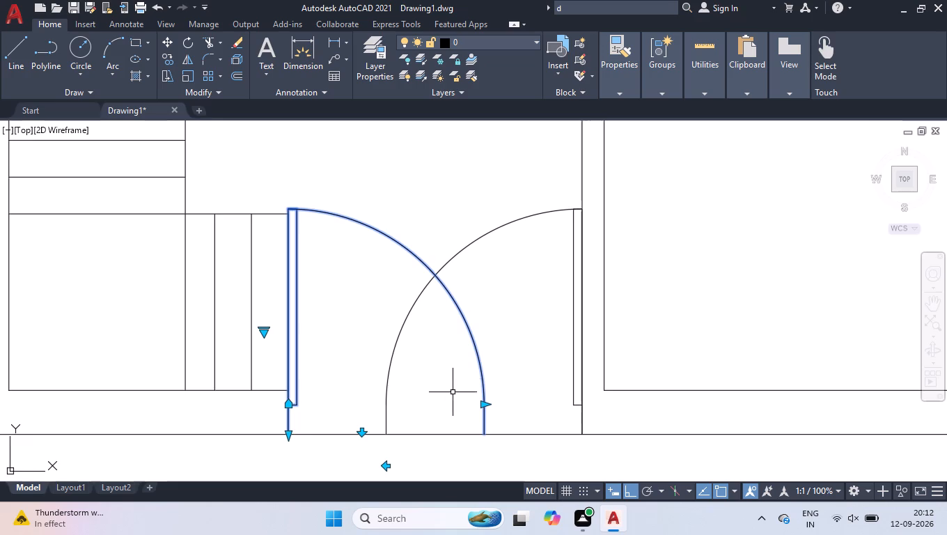
scroll(428, 437, "up", 2)
left_click(568, 357)
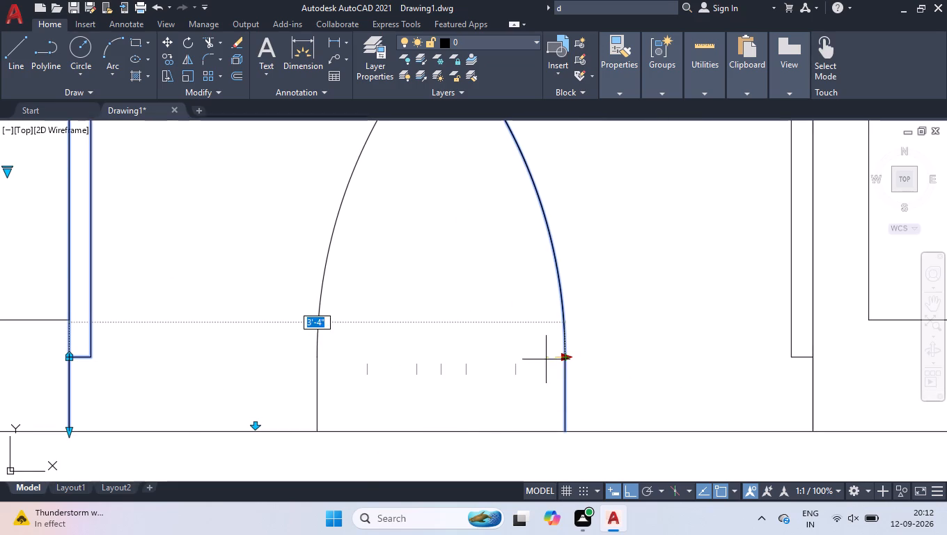
left_click(452, 355)
Shorten the right entrance door so its swing ends at the middle of the opening.
left_click(331, 308)
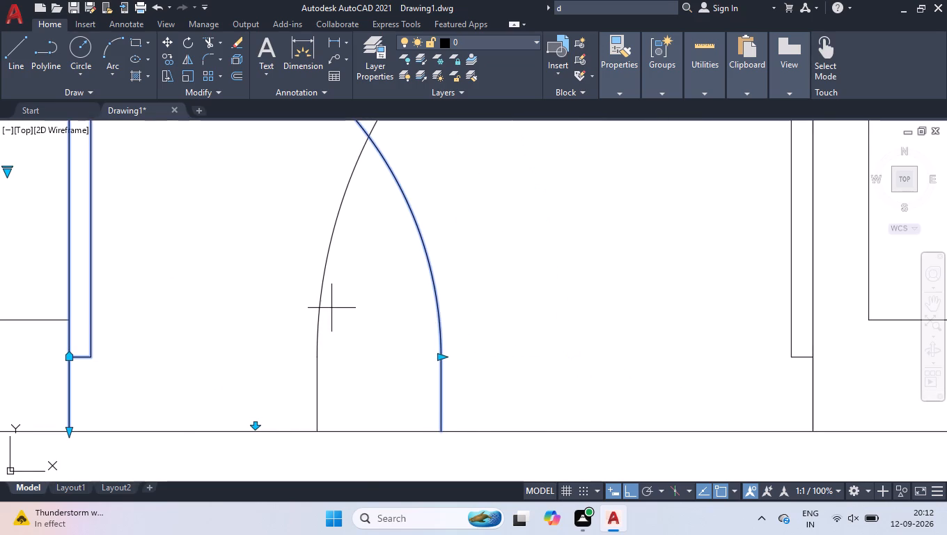
left_click(275, 295)
left_click(317, 355)
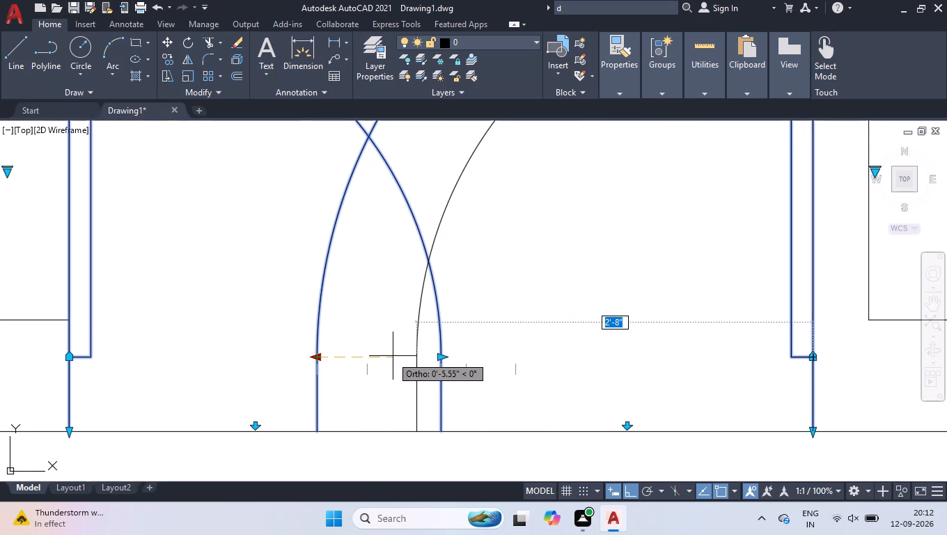
left_click(442, 356)
right_click(511, 325)
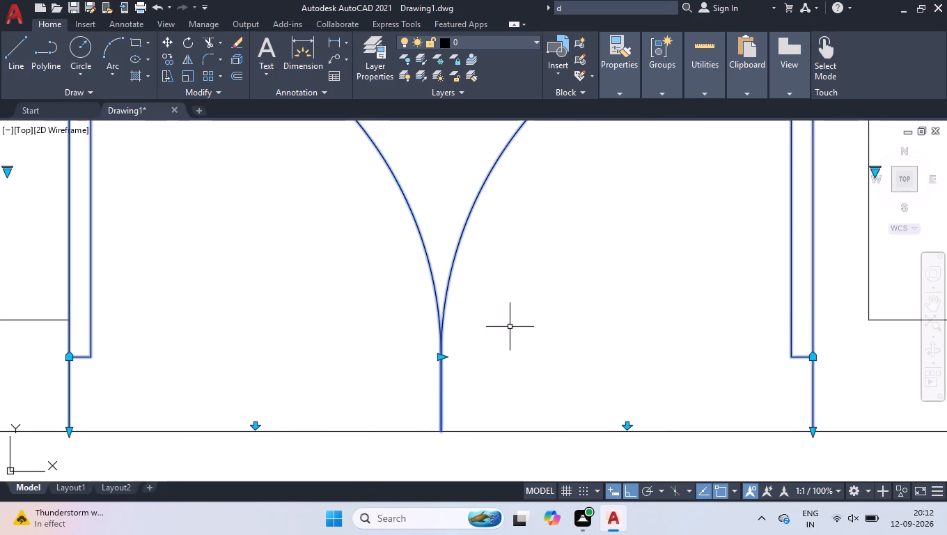
left_click(548, 395)
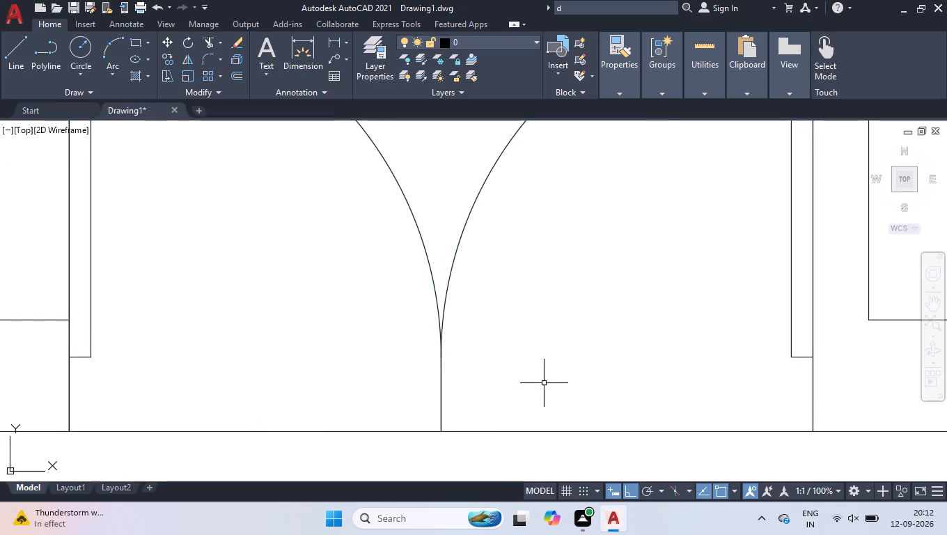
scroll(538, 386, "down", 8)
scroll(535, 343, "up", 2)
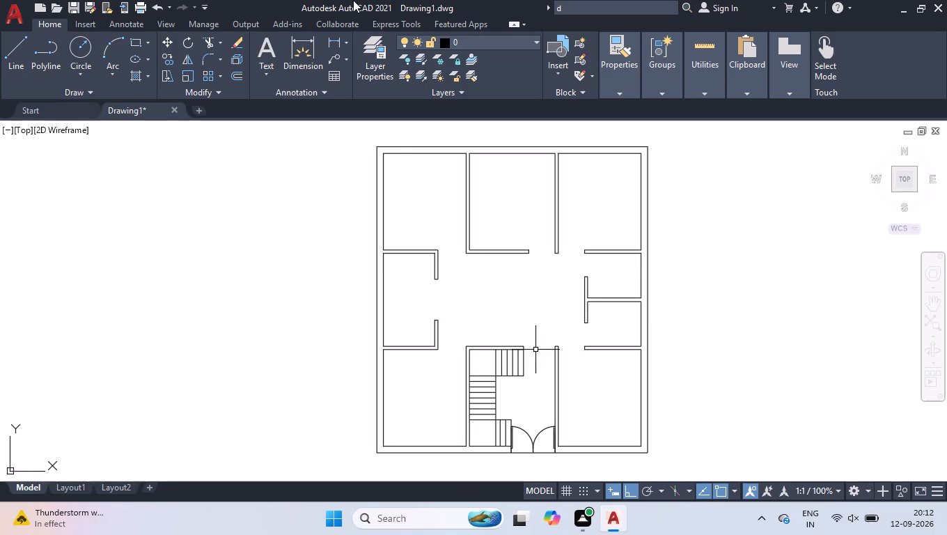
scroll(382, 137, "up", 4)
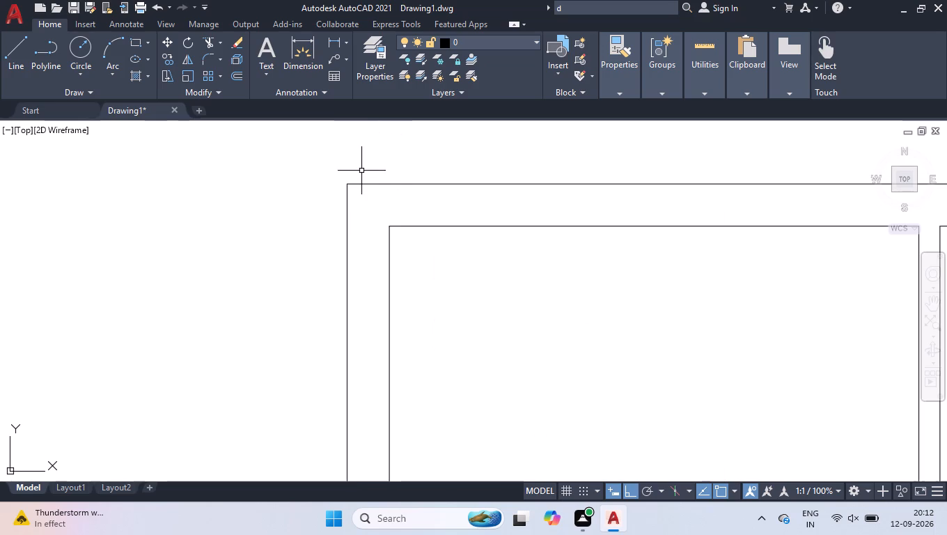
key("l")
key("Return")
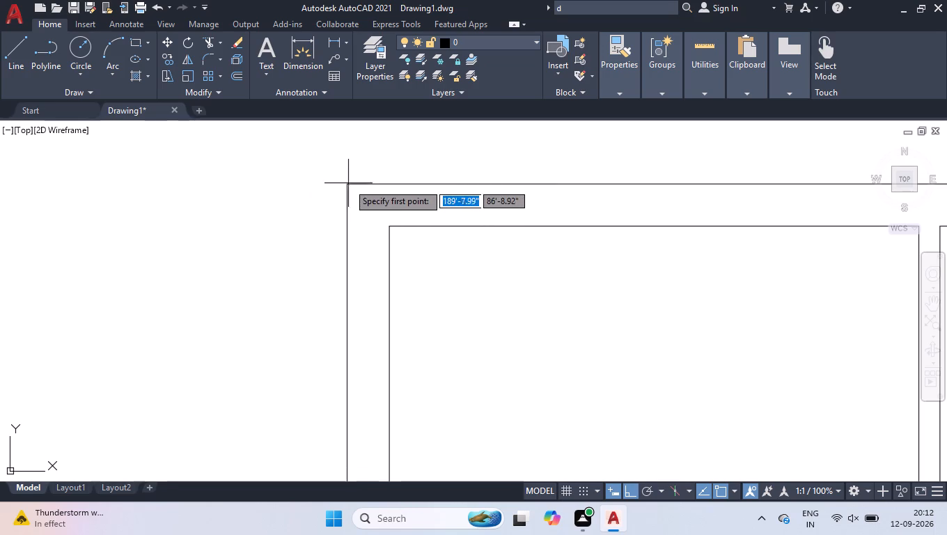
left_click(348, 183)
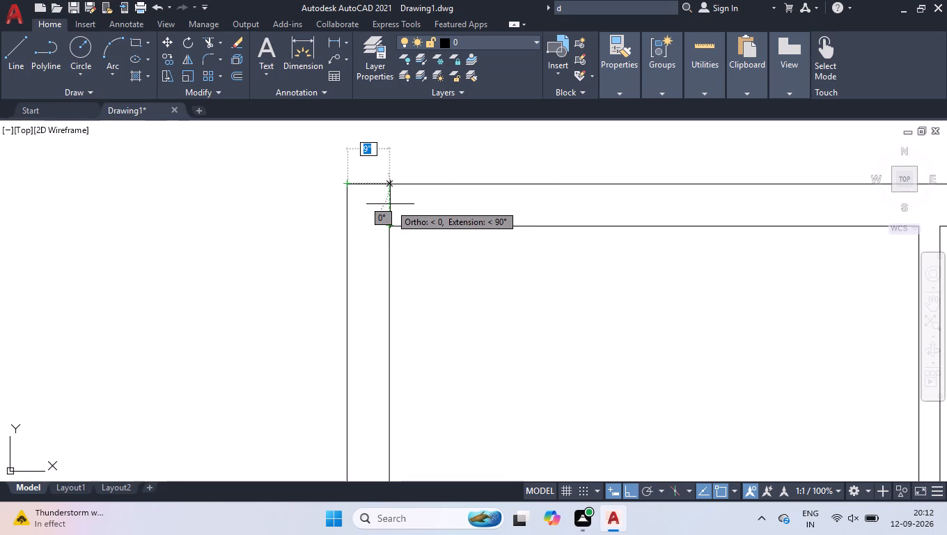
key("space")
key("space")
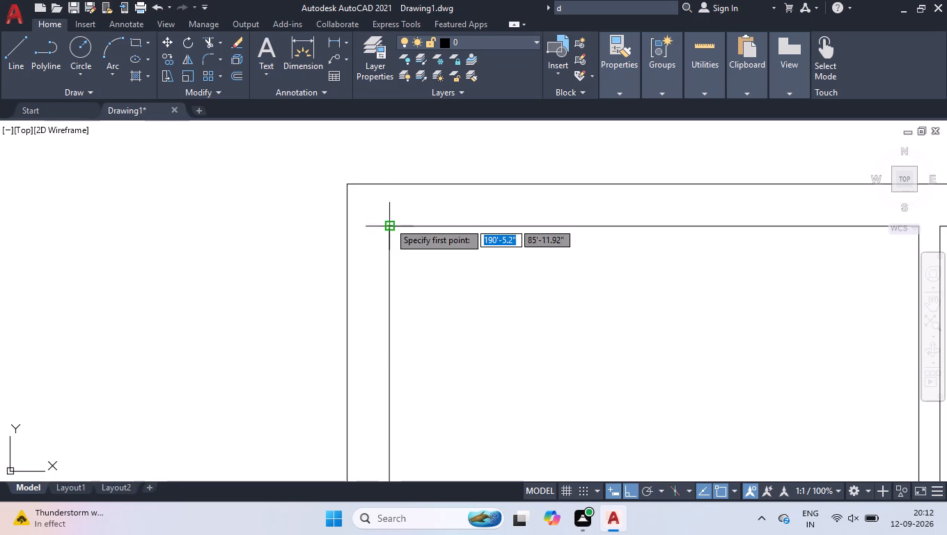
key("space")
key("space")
Extend the two inner wall lines at the plan's top-left corner to the outer wall edges, enclosing a 9" square.
left_click(388, 233)
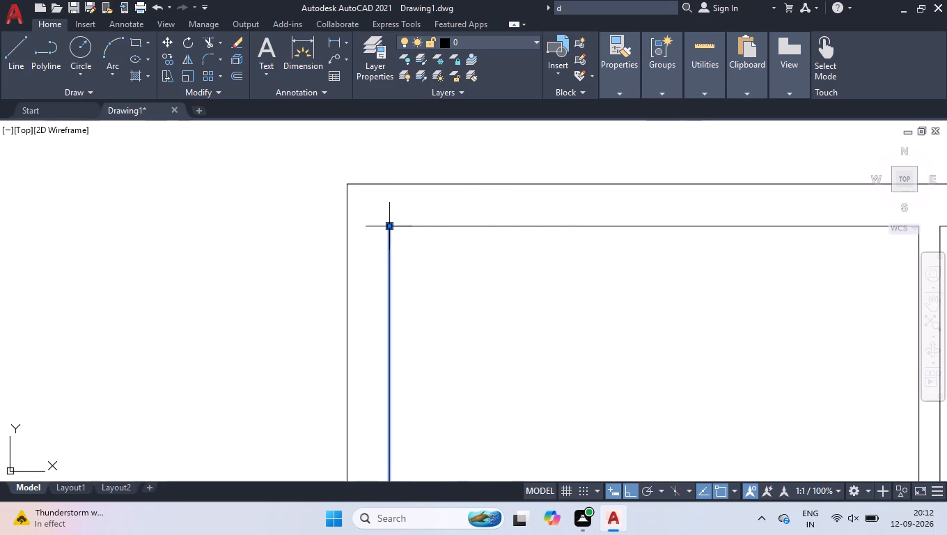
left_click(389, 228)
left_click(389, 187)
left_click(400, 222)
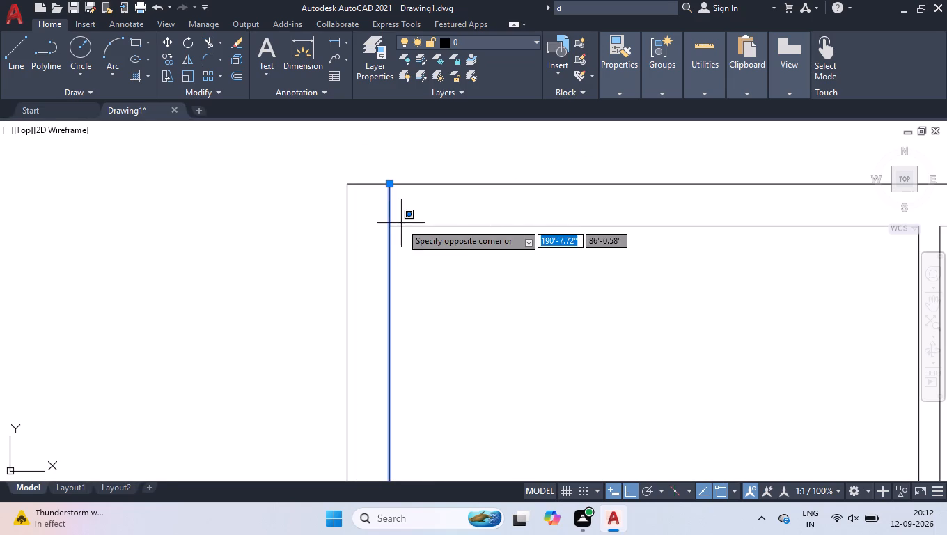
left_click(401, 235)
left_click(402, 229)
left_click(401, 224)
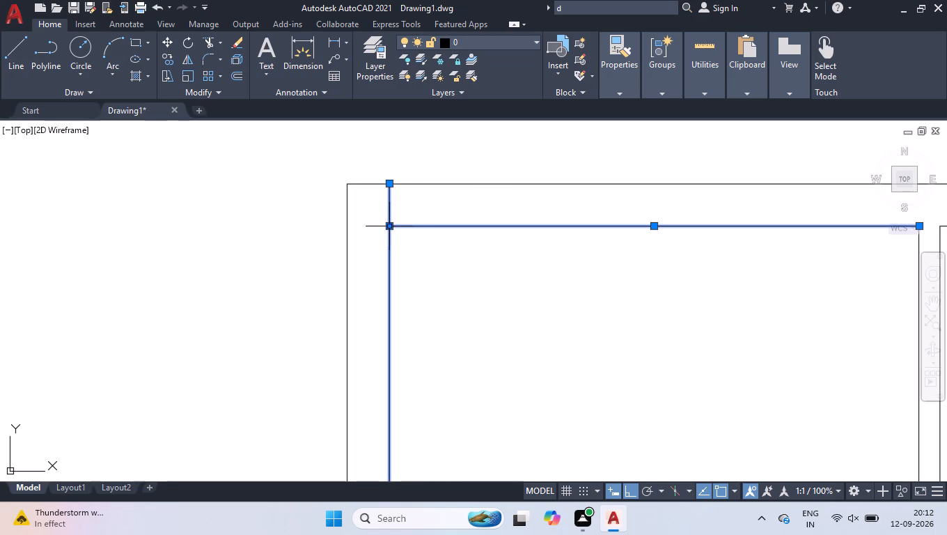
left_click(391, 226)
left_click(347, 228)
right_click(347, 221)
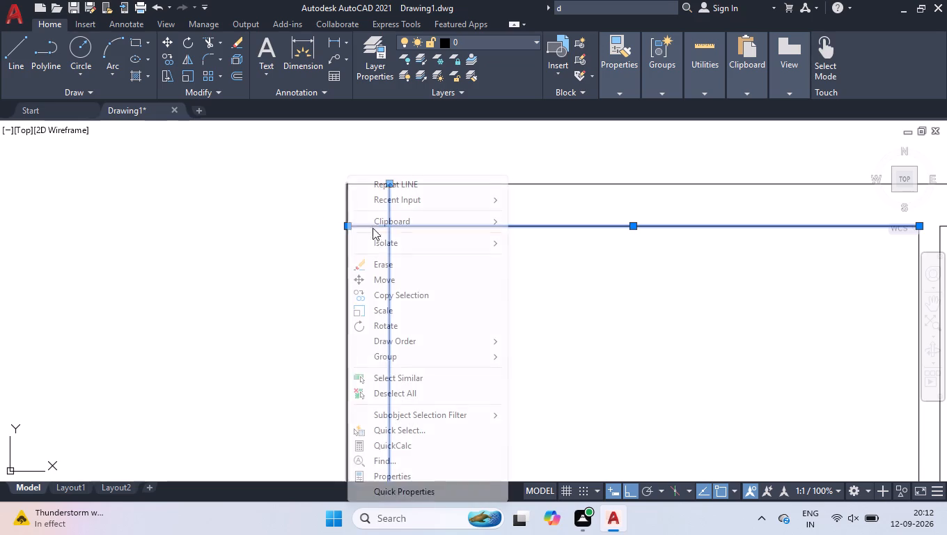
left_click(384, 393)
Draw a 9" square in the top wall above the left partition, running leftward from the partition's right face.
scroll(380, 327, "down", 2)
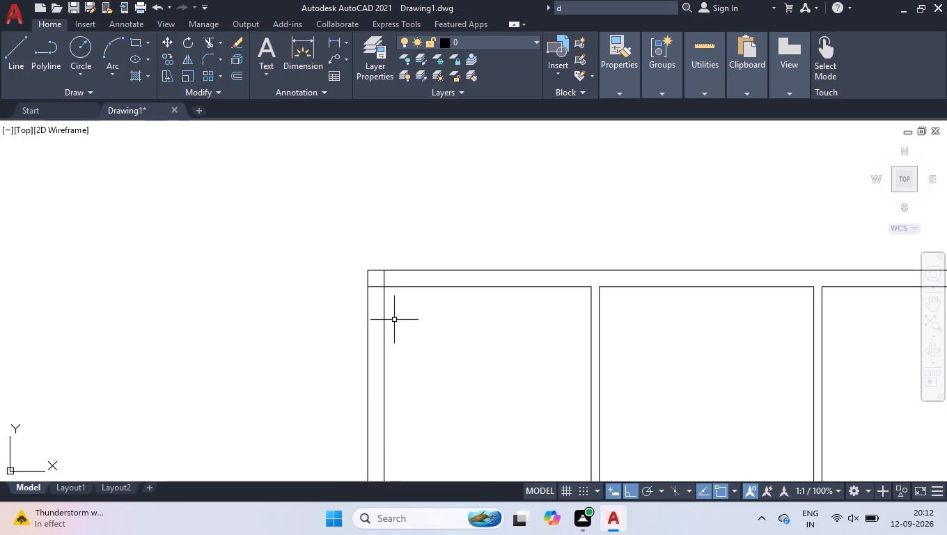
scroll(394, 320, "down", 1)
scroll(522, 301, "up", 5)
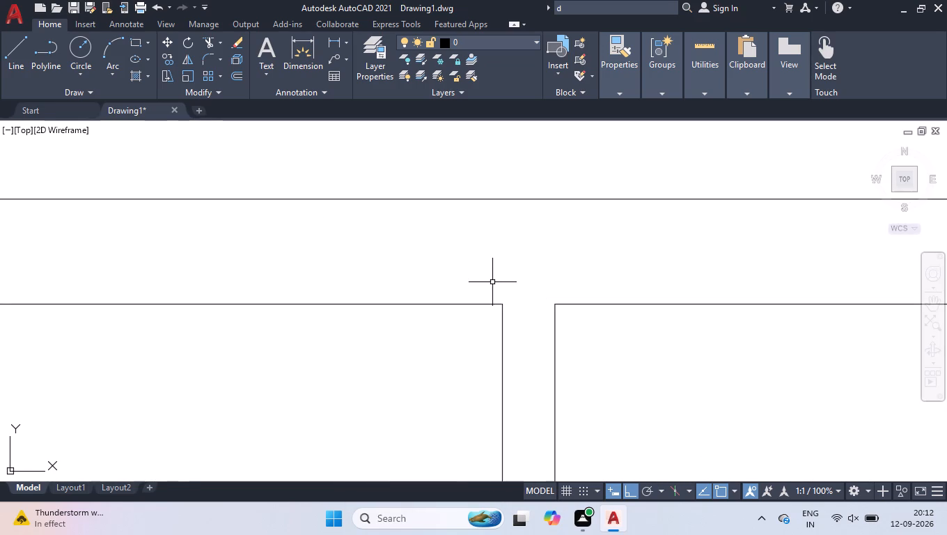
key("space")
key("l")
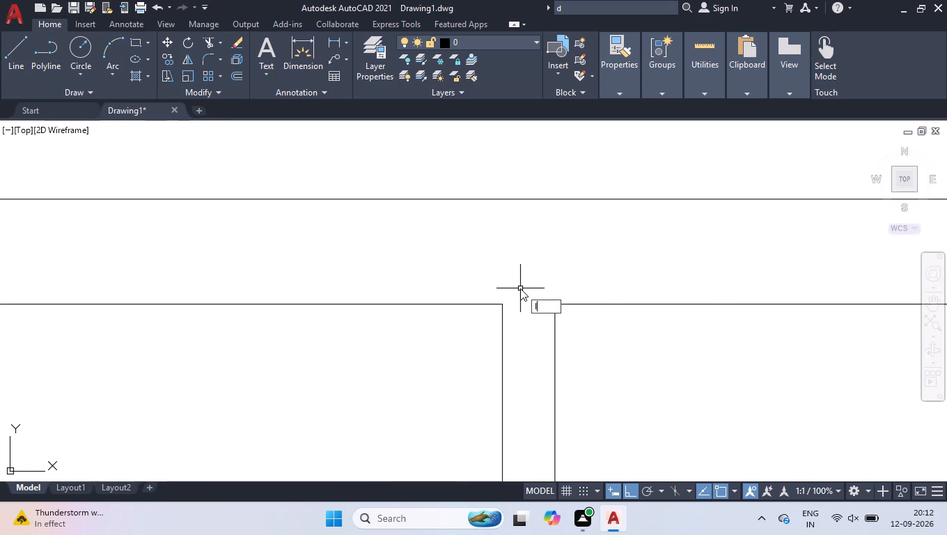
key("Return")
left_click(552, 303)
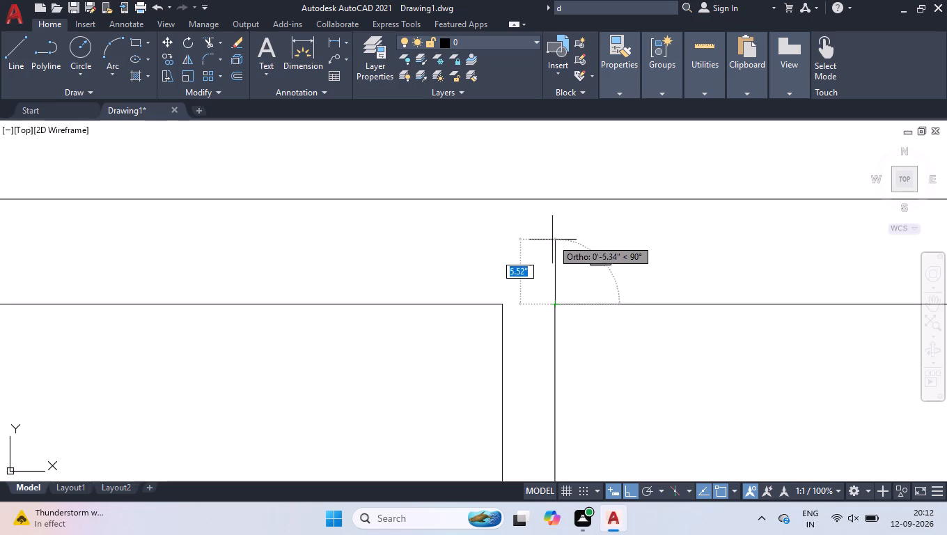
left_click(558, 201)
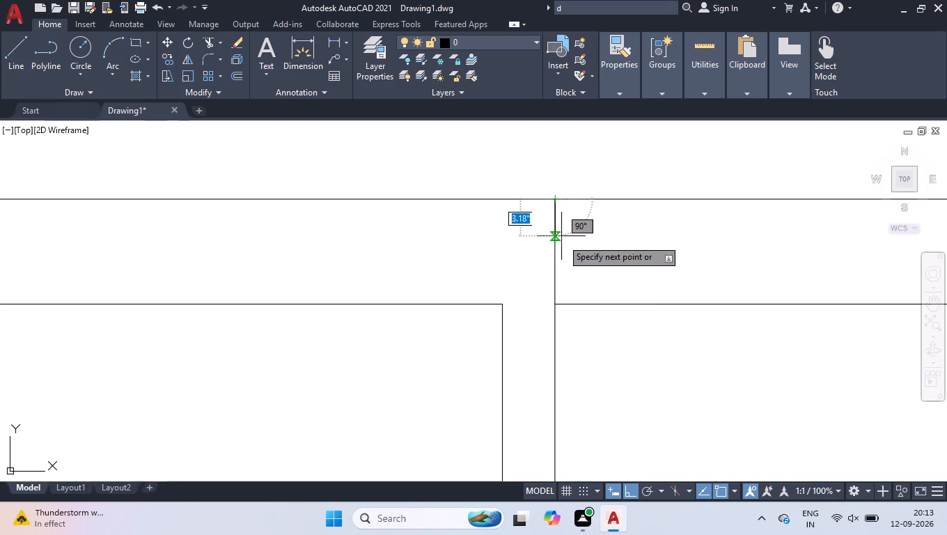
key("space")
key("space")
left_click(554, 307)
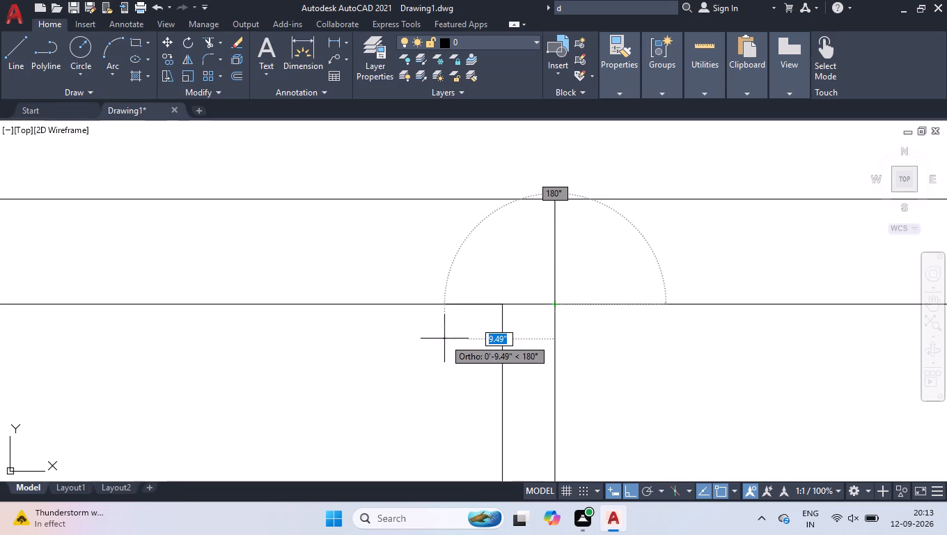
key("9")
key("Return")
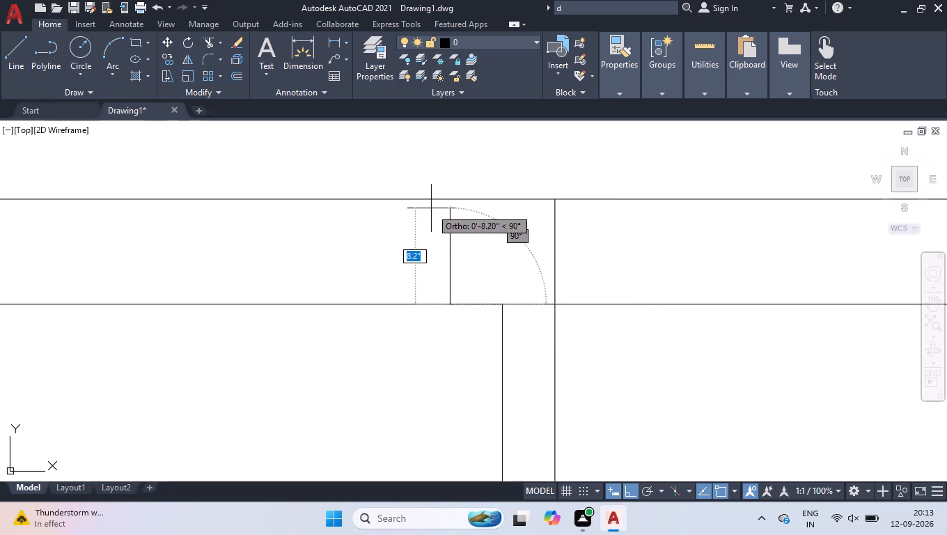
left_click(451, 199)
key("space")
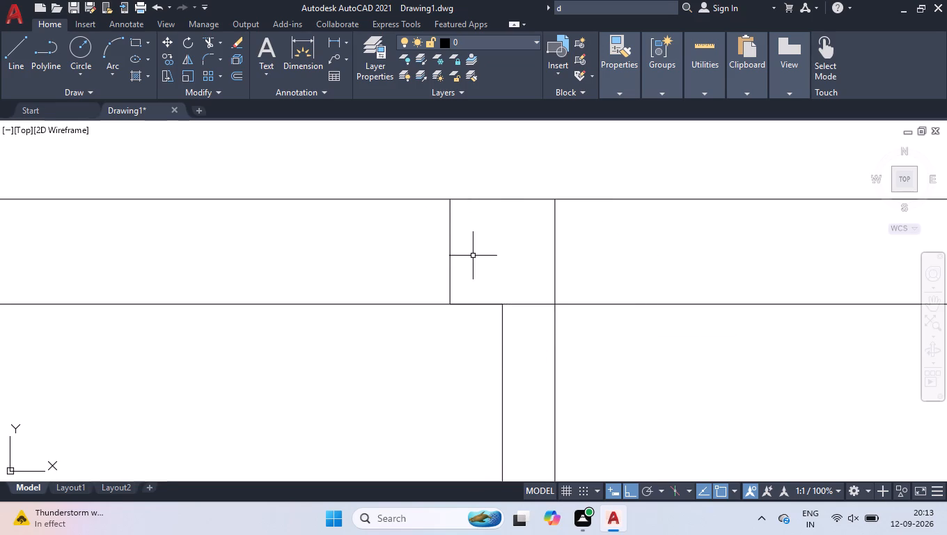
Draw a 9" square in the top wall above the right partition, running rightward from the partition's left face.
scroll(473, 256, "down", 5)
scroll(601, 261, "up", 2)
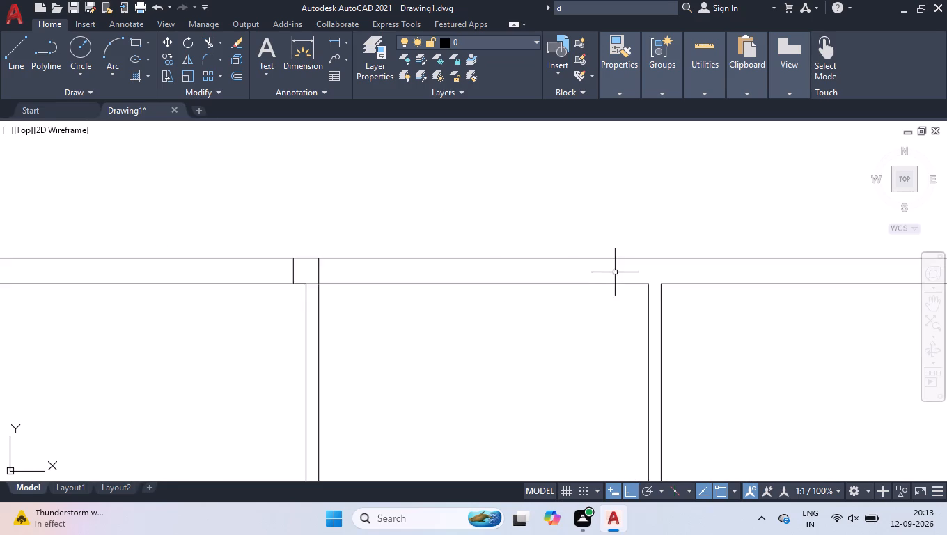
scroll(620, 273, "up", 2)
scroll(702, 289, "down", 4)
scroll(716, 305, "up", 2)
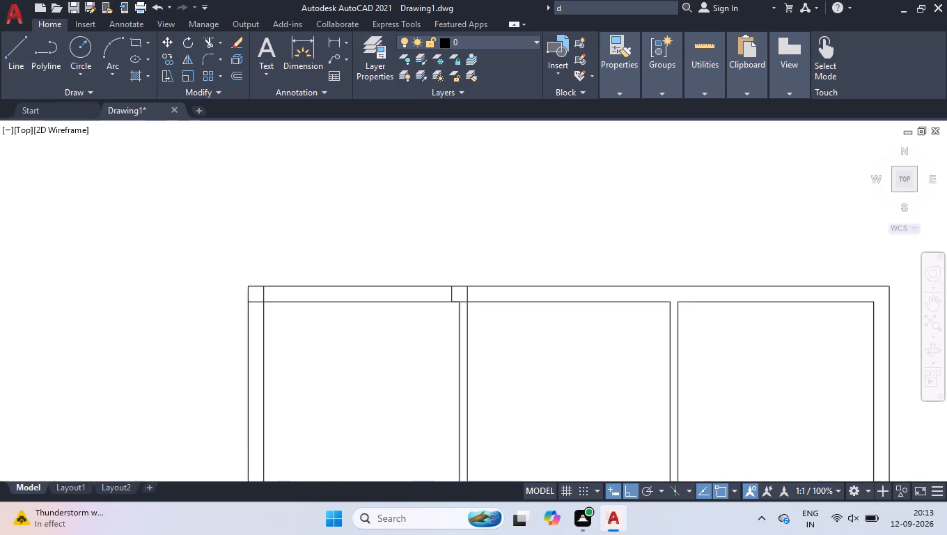
scroll(662, 307, "up", 3)
key("space")
left_click(562, 288)
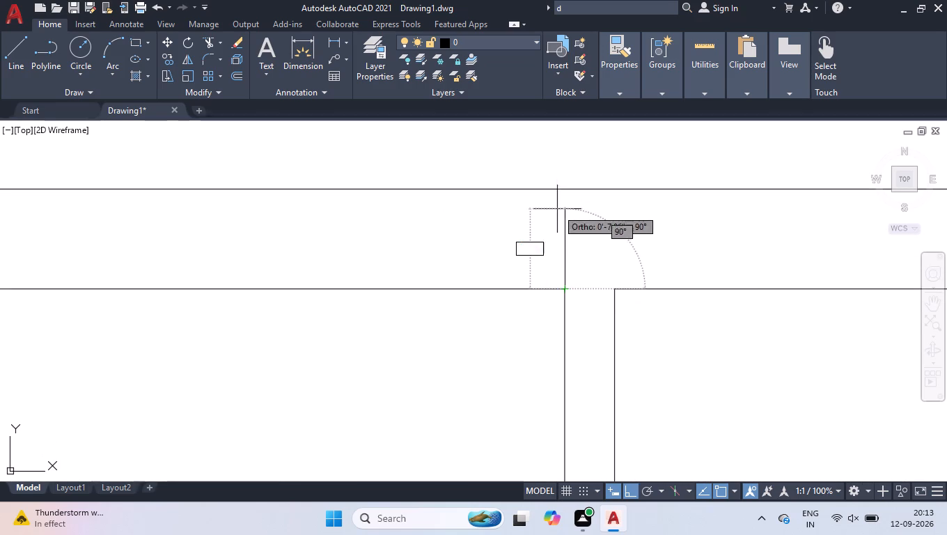
left_click(567, 191)
key("space")
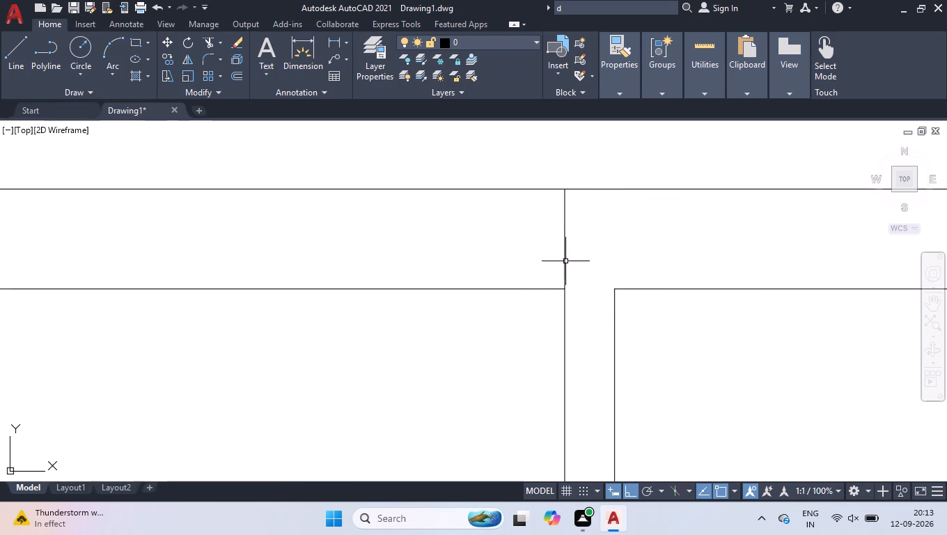
key("space")
left_click(561, 292)
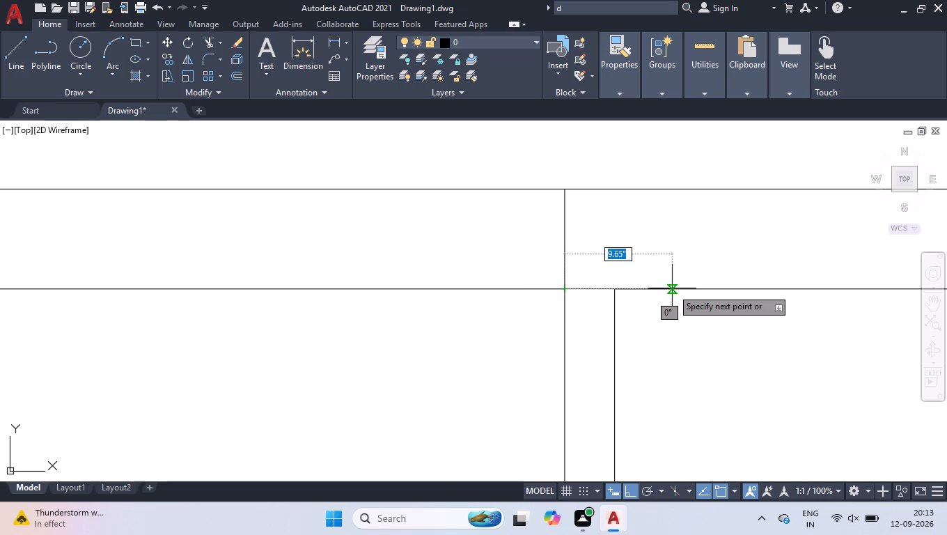
key("9")
key("Return")
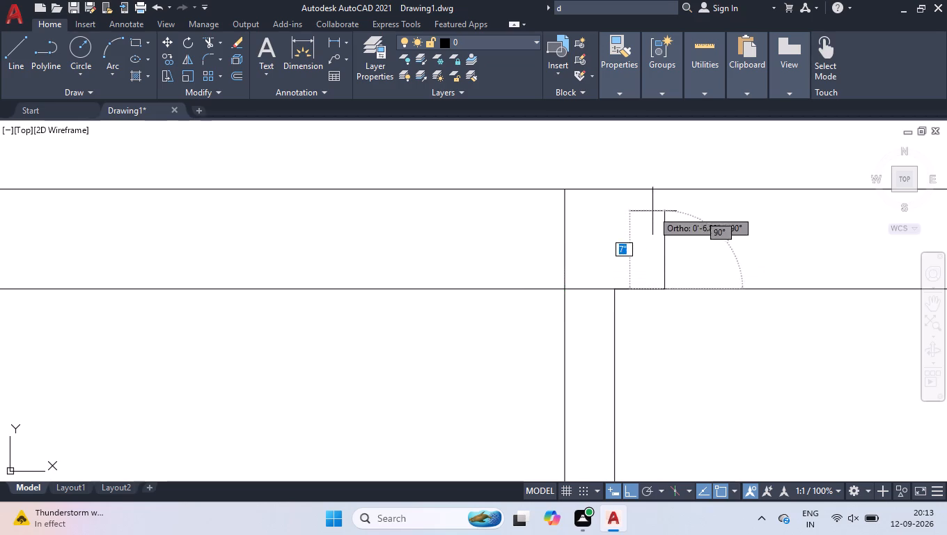
left_click(666, 190)
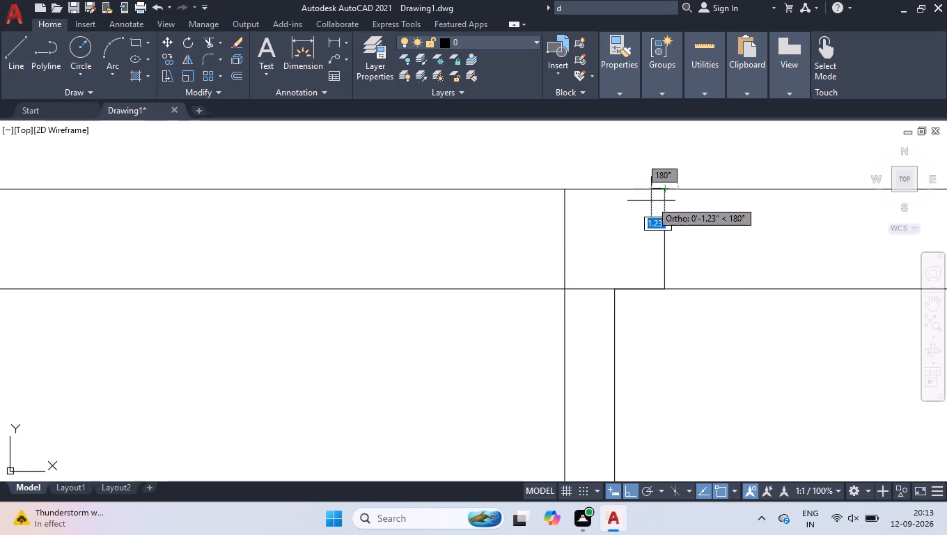
key("space")
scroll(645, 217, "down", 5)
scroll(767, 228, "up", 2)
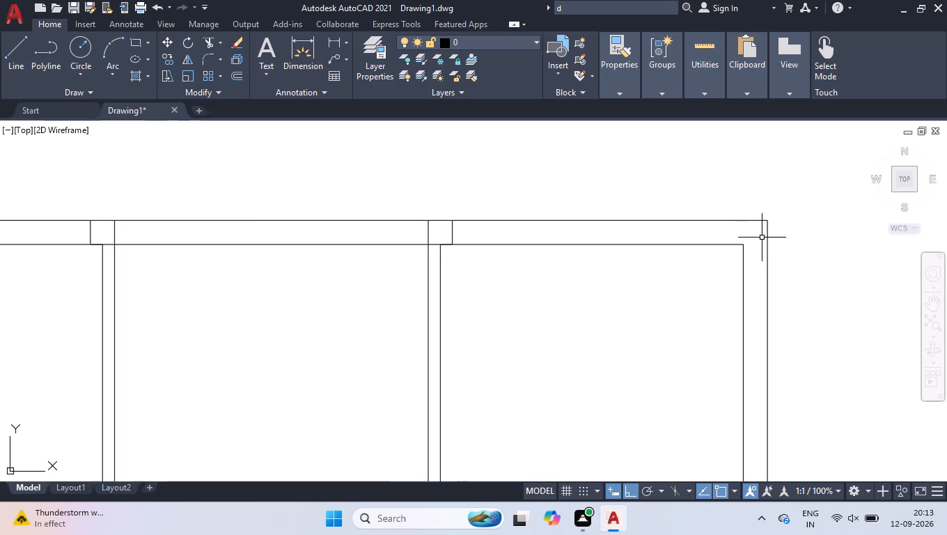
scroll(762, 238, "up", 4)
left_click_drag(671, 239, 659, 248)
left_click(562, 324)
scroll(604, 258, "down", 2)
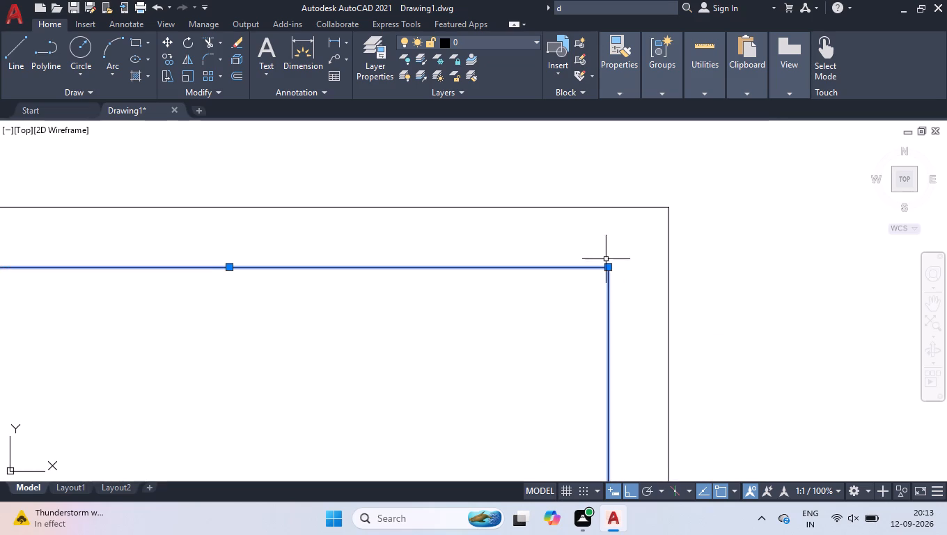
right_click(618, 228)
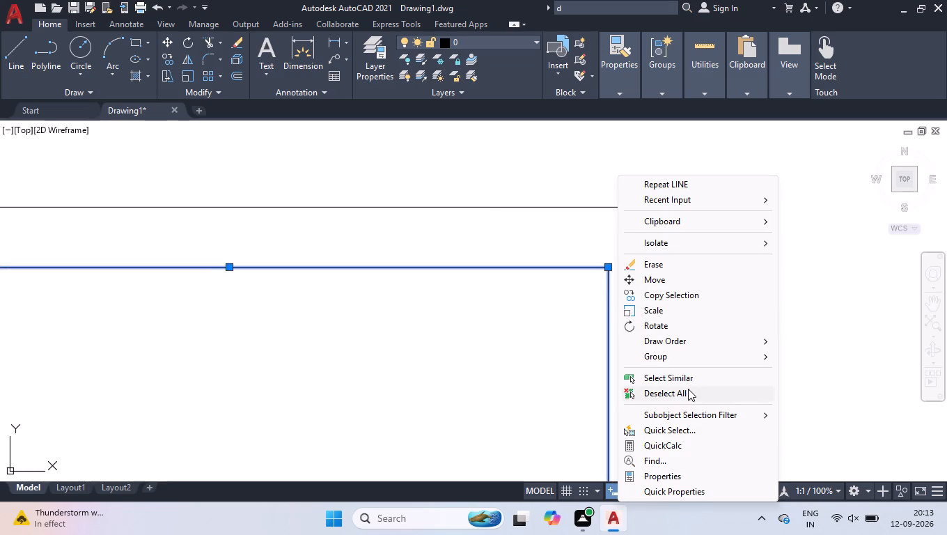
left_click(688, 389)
Extend the two inner wall lines at the plan's top-right corner to the outer wall edges, enclosing a 9" square.
left_click_drag(627, 305, 620, 306)
left_click(596, 310)
scroll(604, 226, "up", 2)
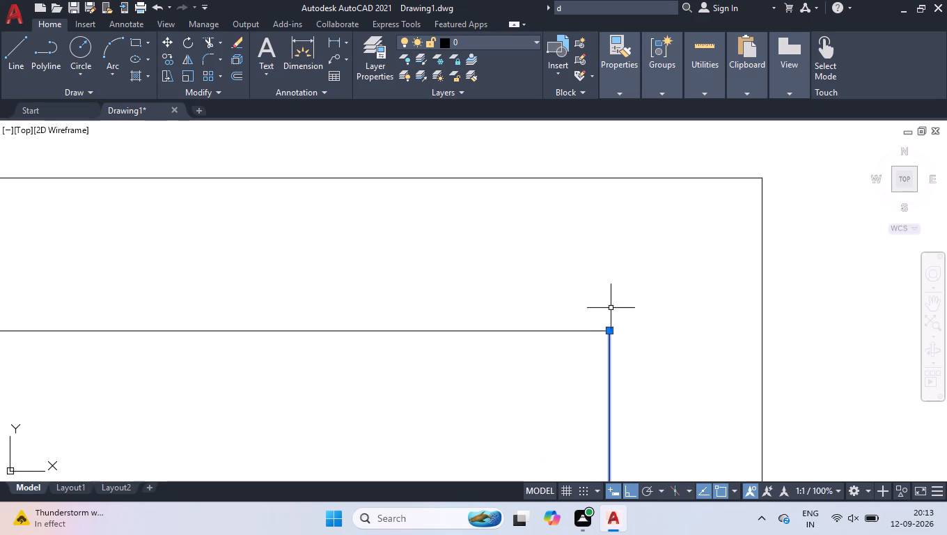
left_click(606, 329)
left_click(609, 180)
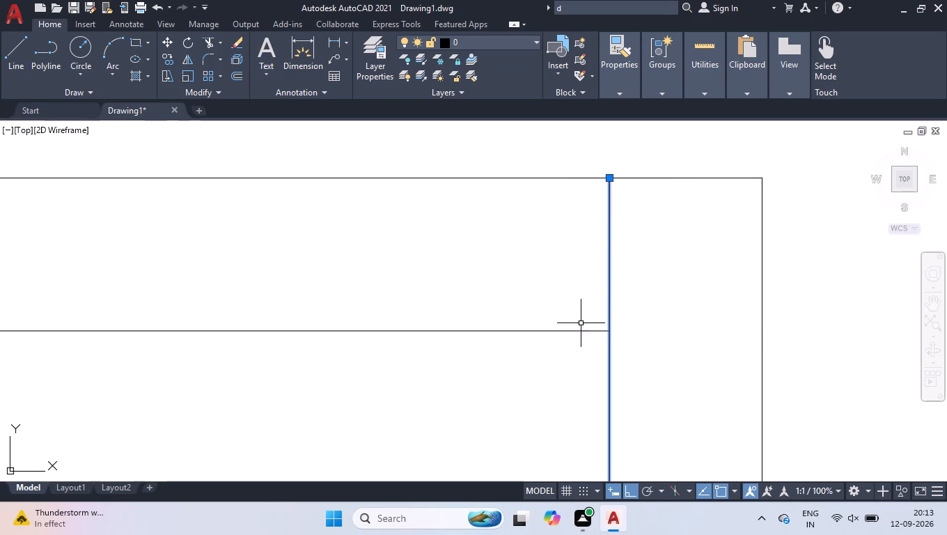
left_click(581, 337)
left_click(567, 304)
left_click(609, 334)
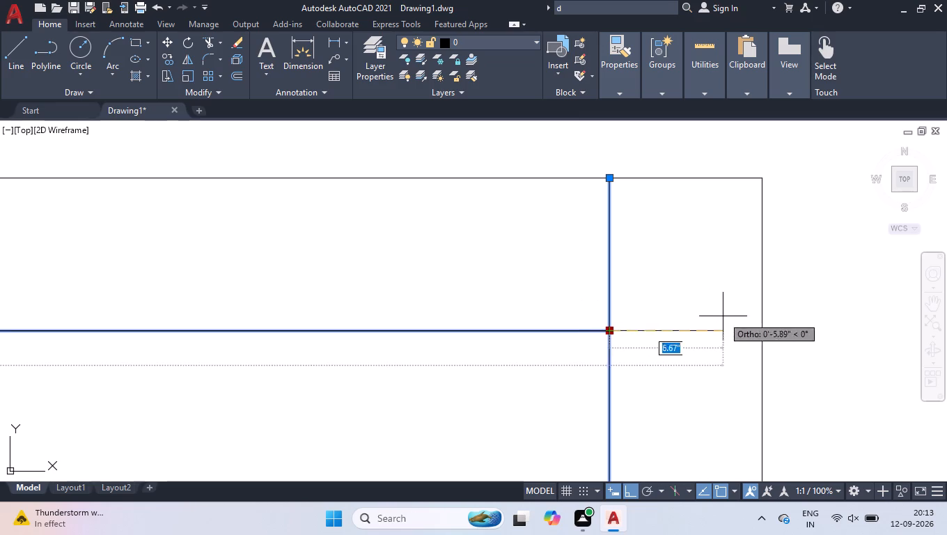
left_click(763, 332)
right_click(666, 263)
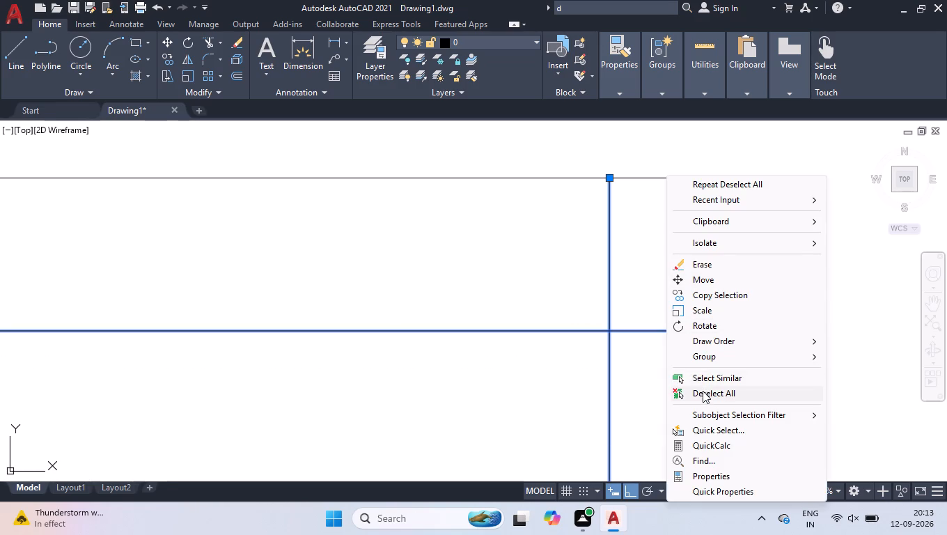
Draw a 9" square in the right outer wall at the upper horizontal partition's junction, running upward from the partition's lower face.
left_click(703, 392)
scroll(543, 214, "down", 3)
scroll(629, 204, "down", 3)
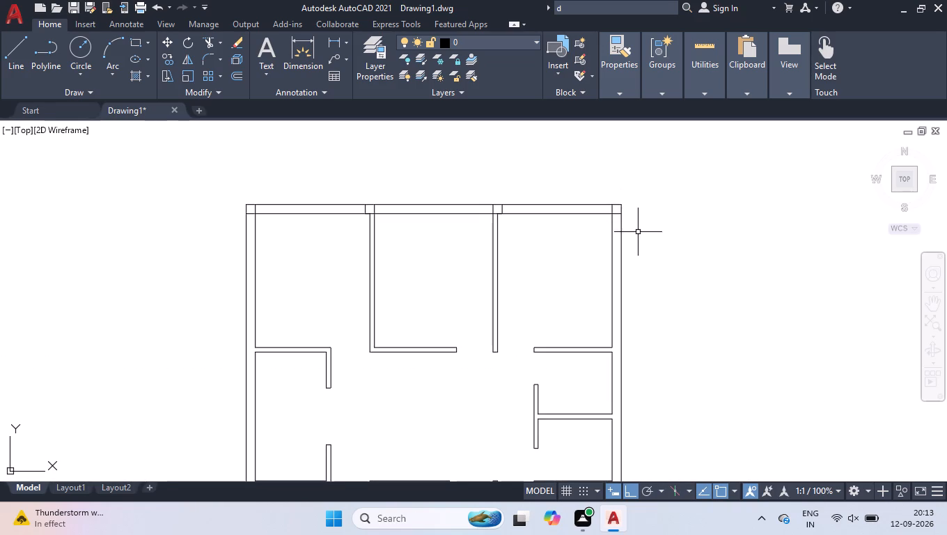
scroll(594, 350, "up", 5)
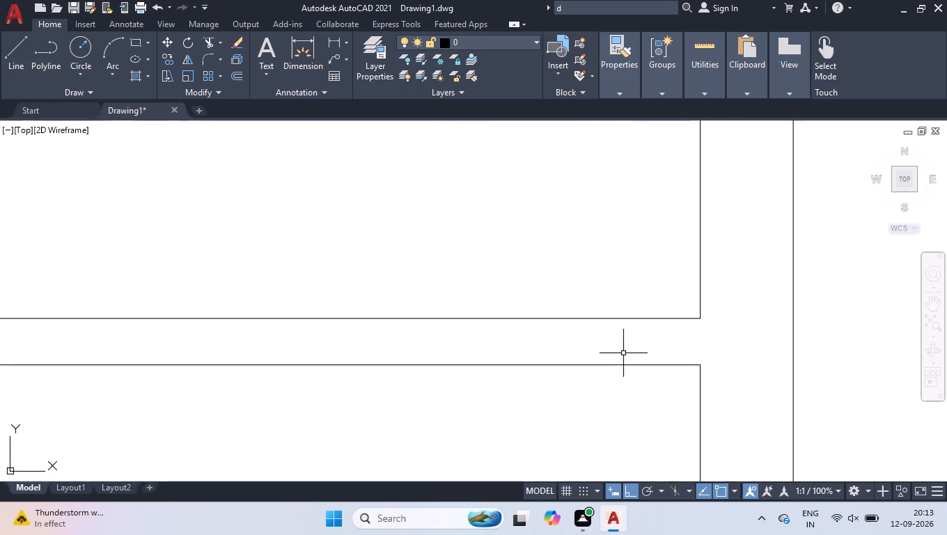
key("l")
key("Return")
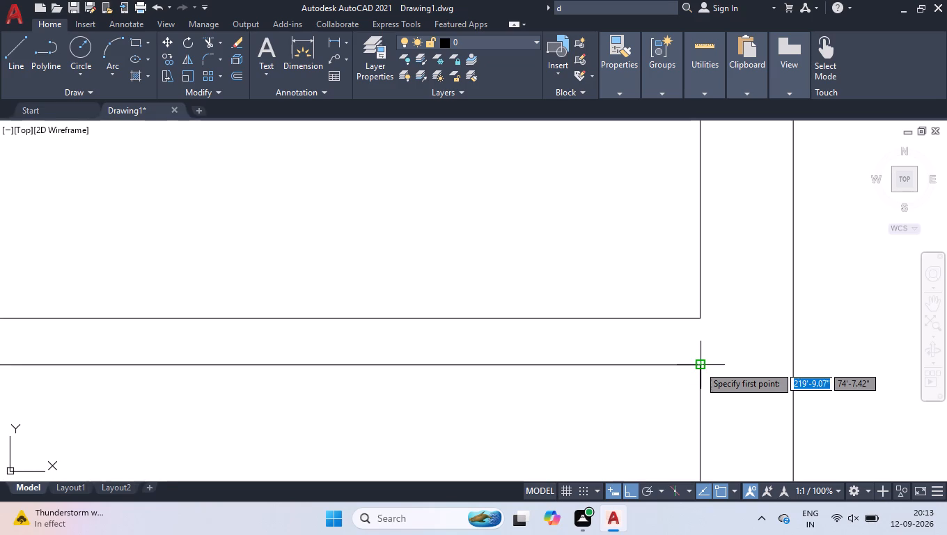
left_click(699, 366)
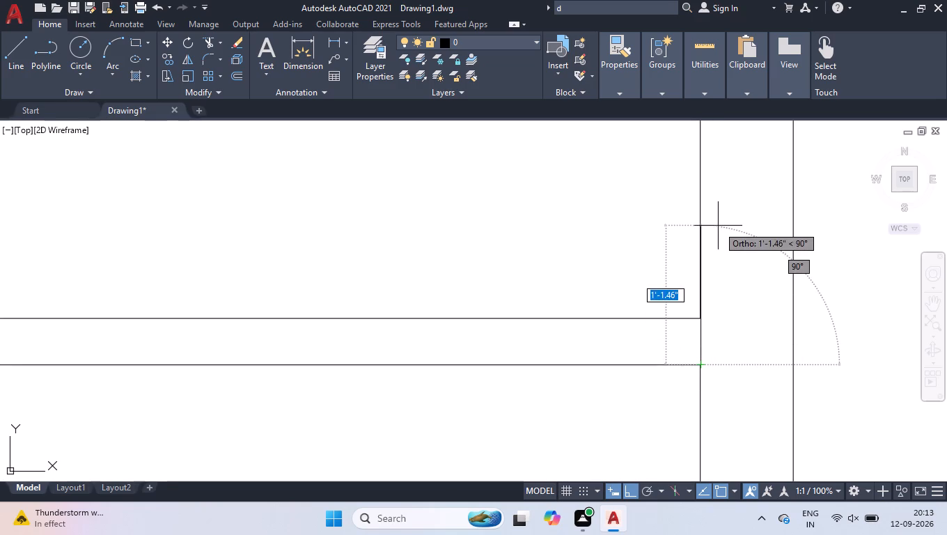
key("9")
key("Return")
left_click(797, 275)
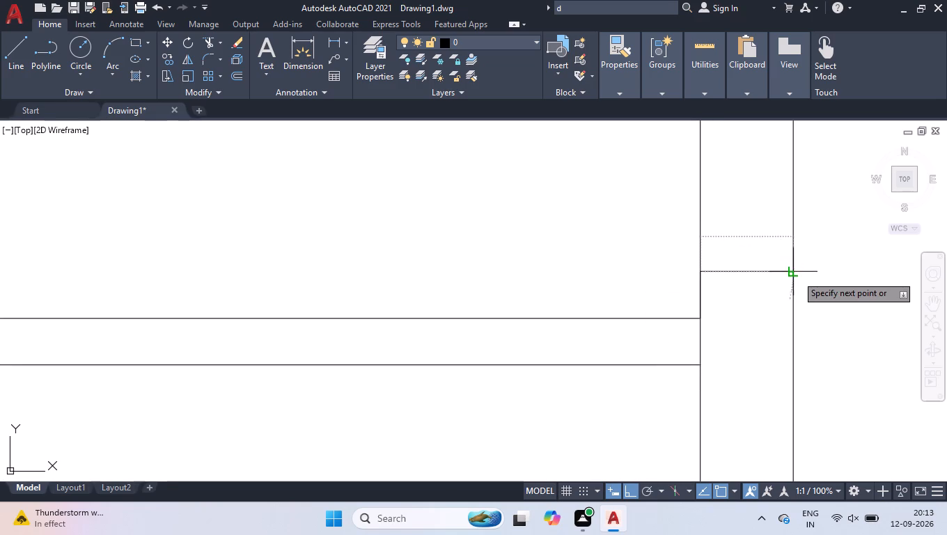
key("space")
key("space")
left_click_drag(705, 366, 715, 365)
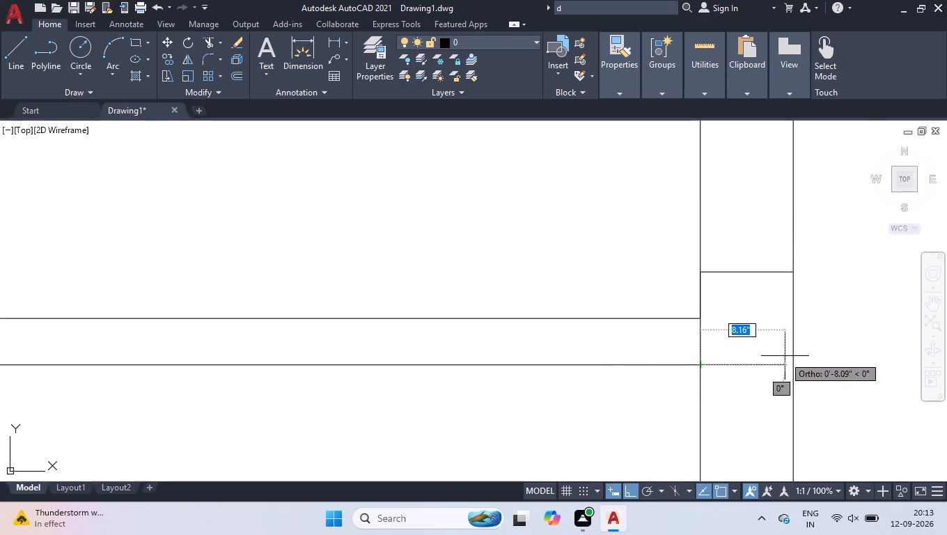
left_click(795, 362)
key("space")
scroll(723, 312, "down", 2)
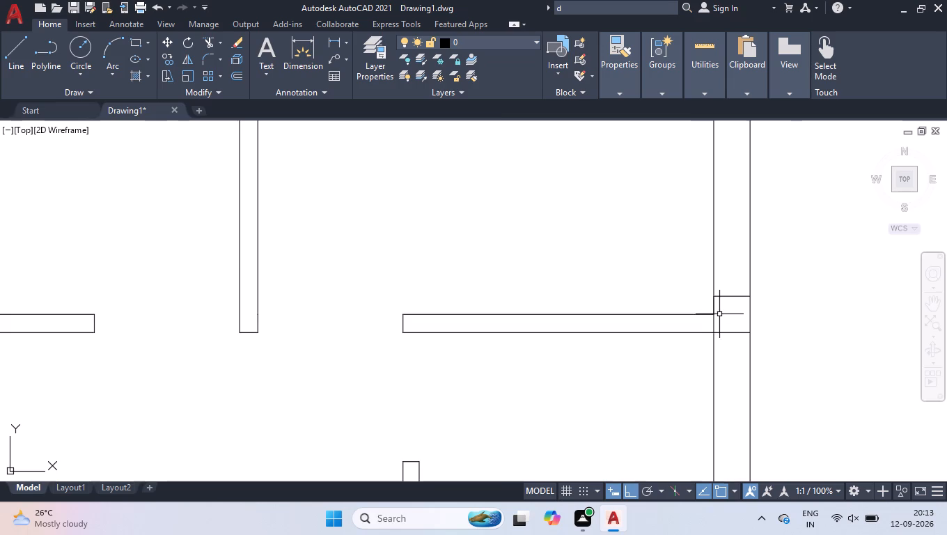
Draw a 9" square at the lower end of the right upper vertical partition, running up and rightward from its bottom-left corner.
scroll(668, 224, "down", 2)
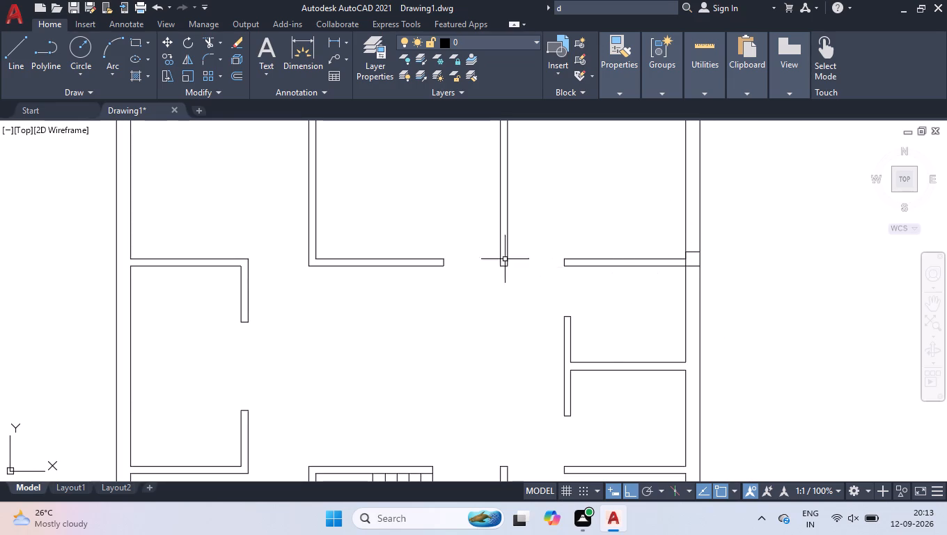
scroll(477, 236, "up", 2)
key("space")
left_click(531, 314)
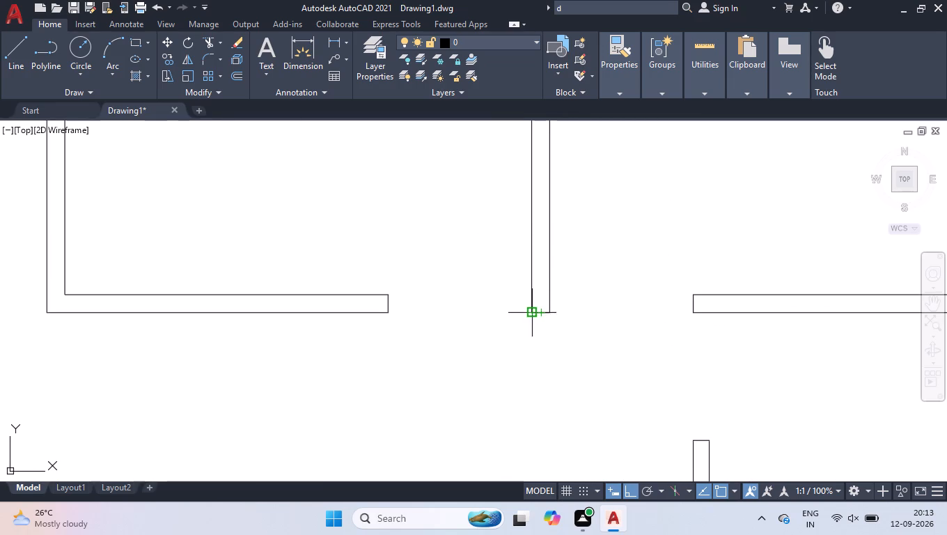
key("9")
key("Return")
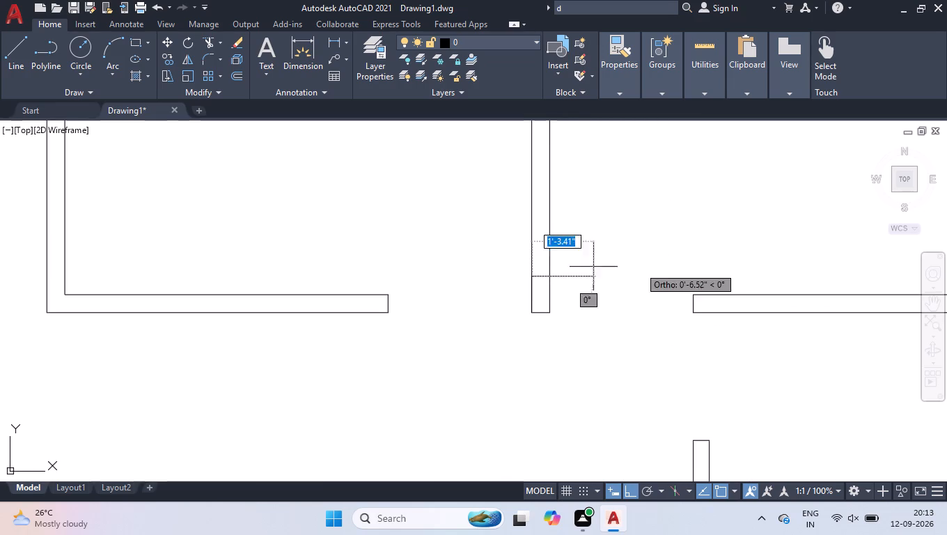
key("9")
key("Return")
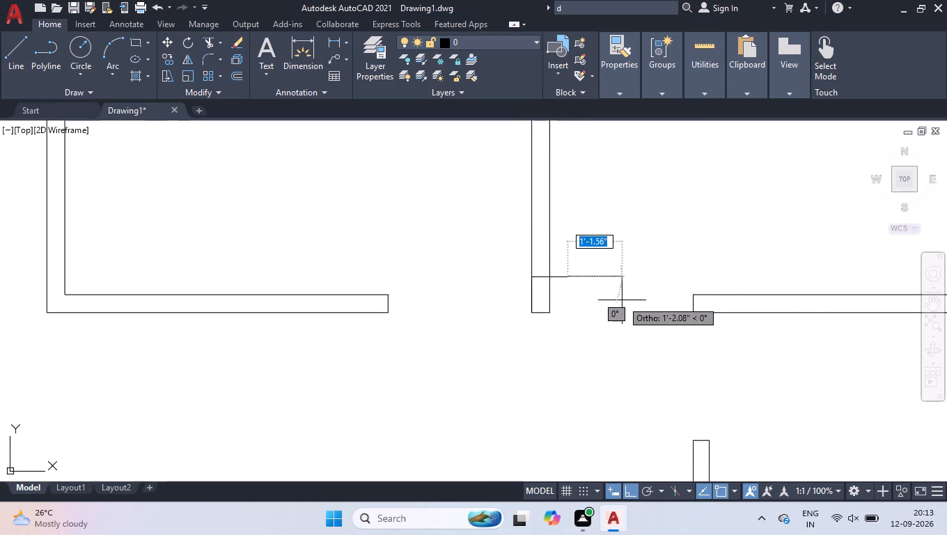
key("9")
key("Return")
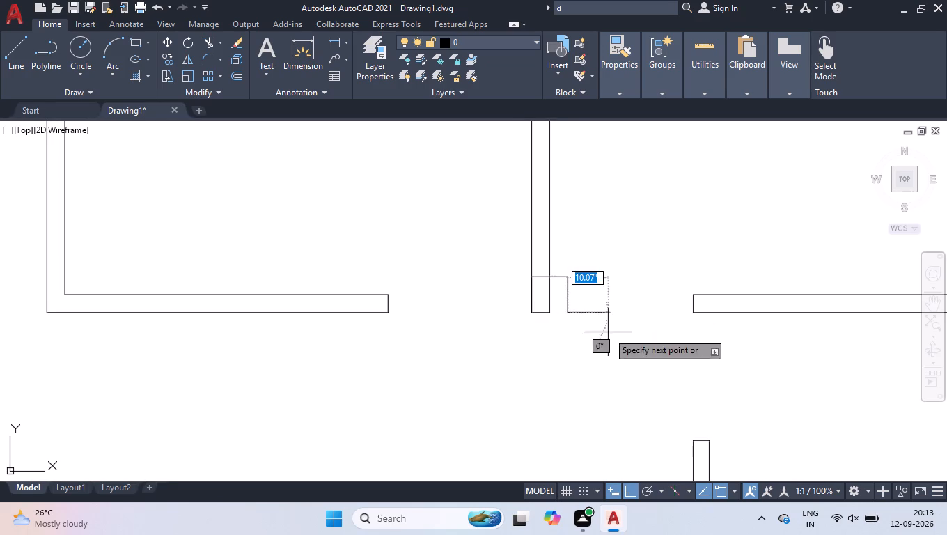
left_click(551, 316)
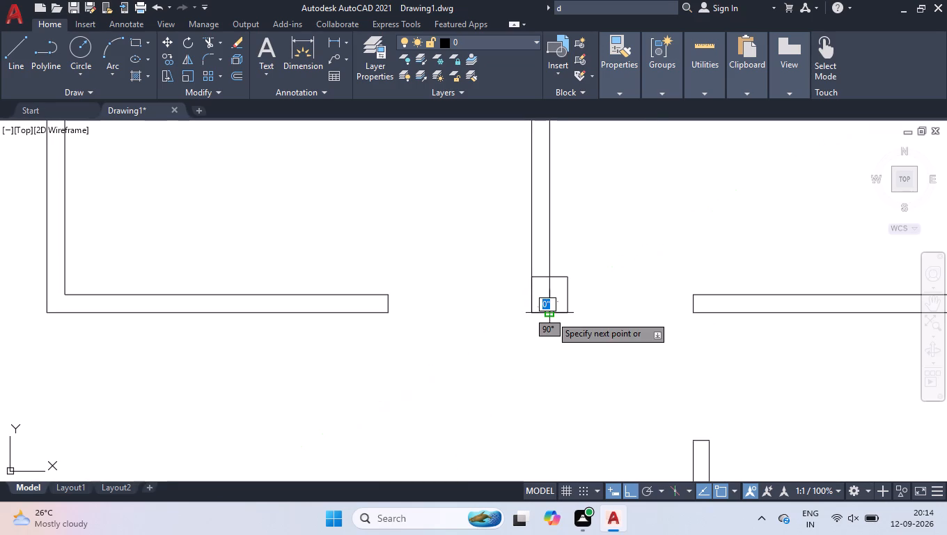
key("space")
Draw a 9" square at the left upper partition's bottom corner, running up from its lower face and leftward from its right face.
scroll(551, 314, "down", 3)
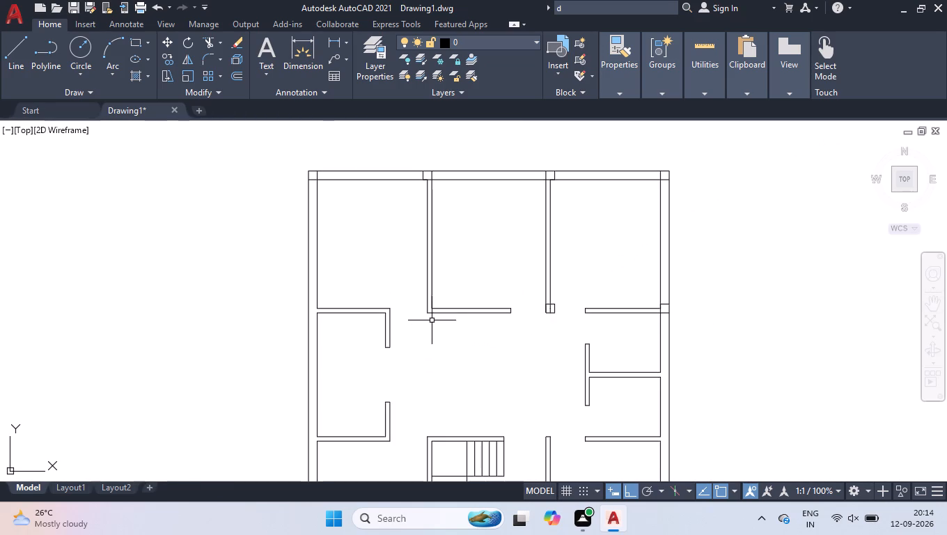
scroll(423, 313, "up", 3)
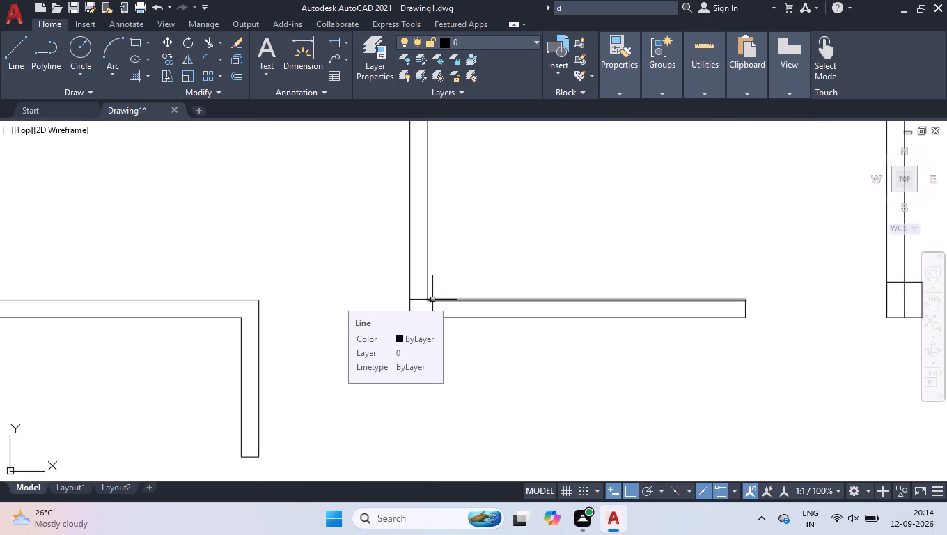
scroll(425, 278, "up", 2)
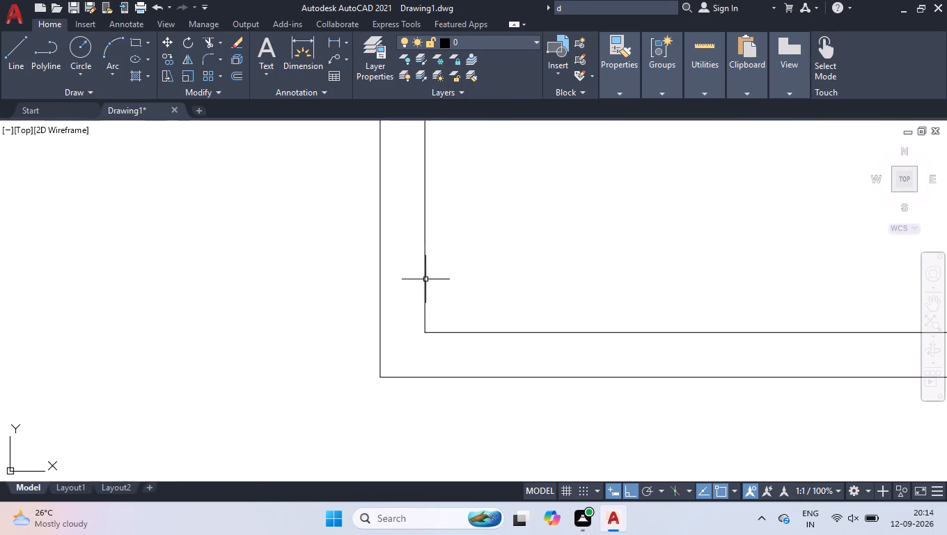
key("space")
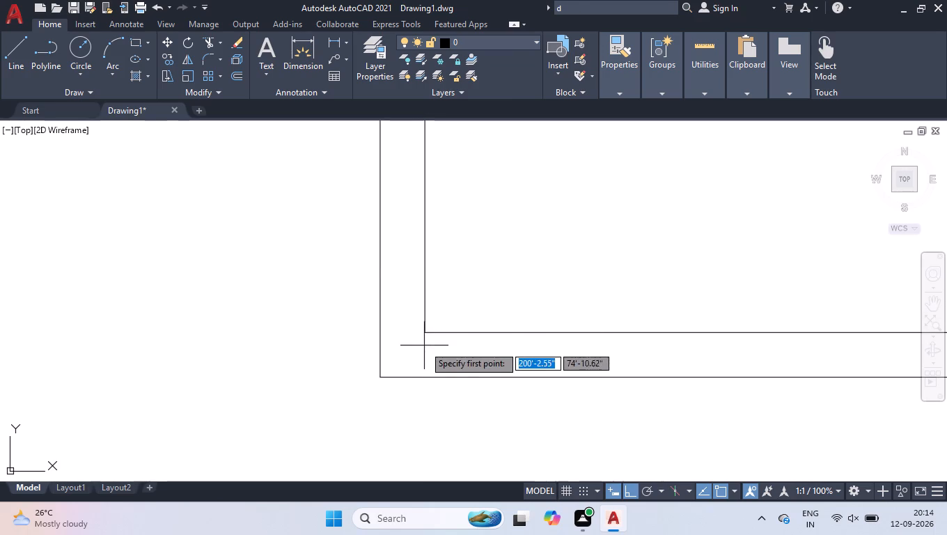
left_click(424, 378)
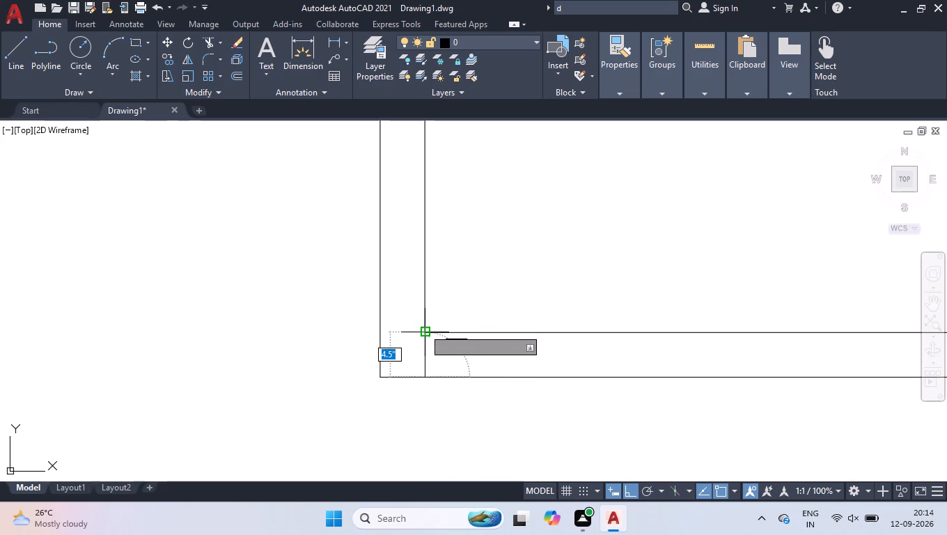
key("9")
key("Return")
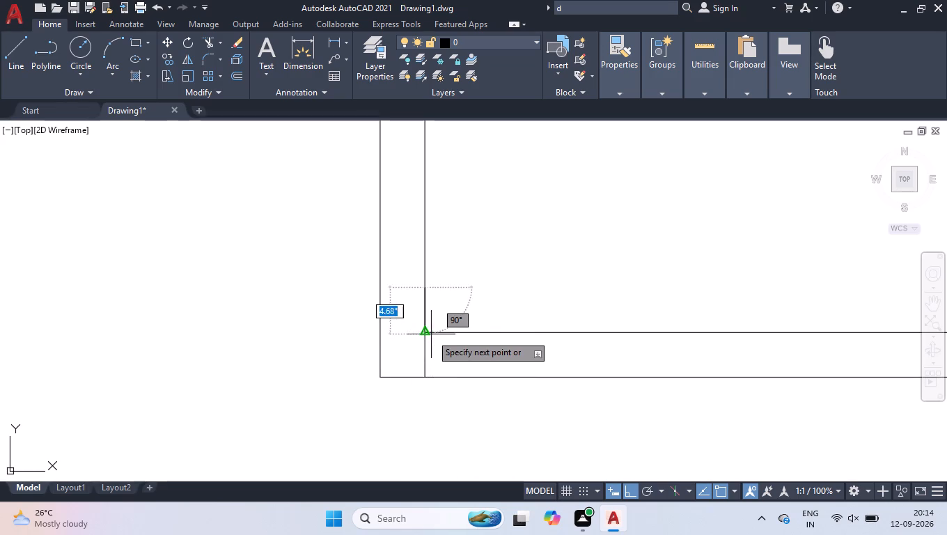
key("9")
key("Return")
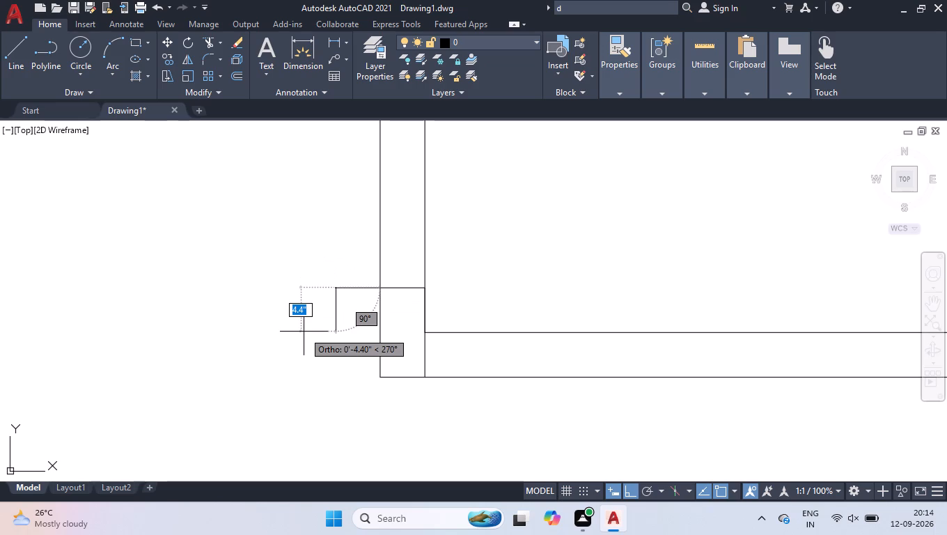
key("9")
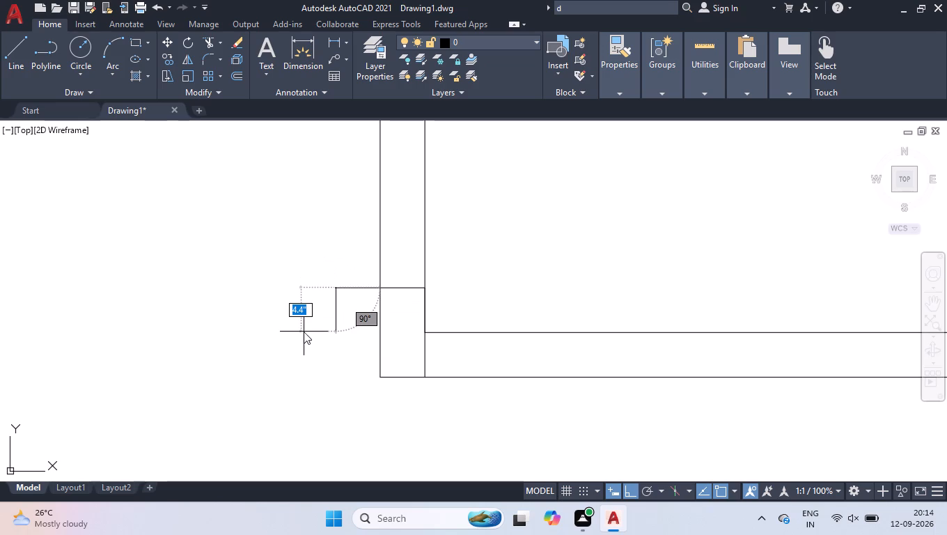
key("Return")
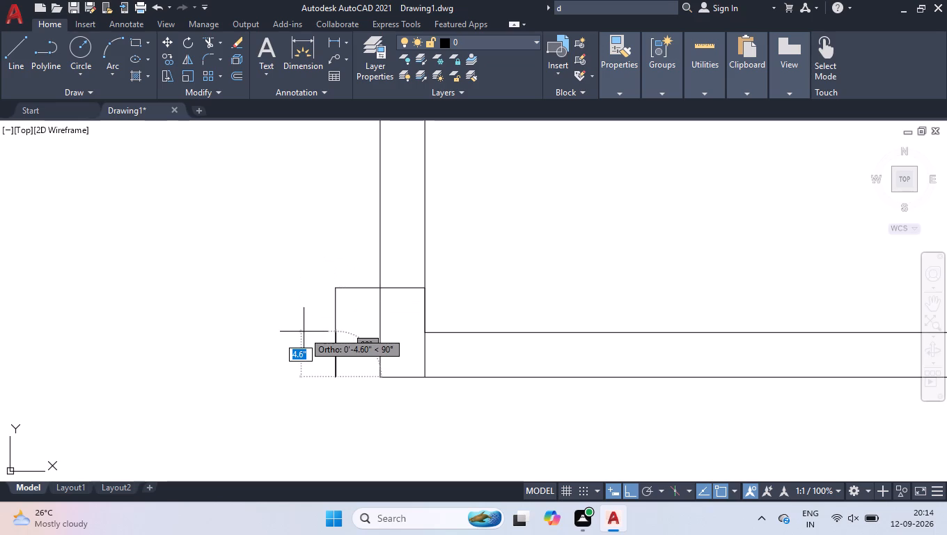
key("c")
key("Return")
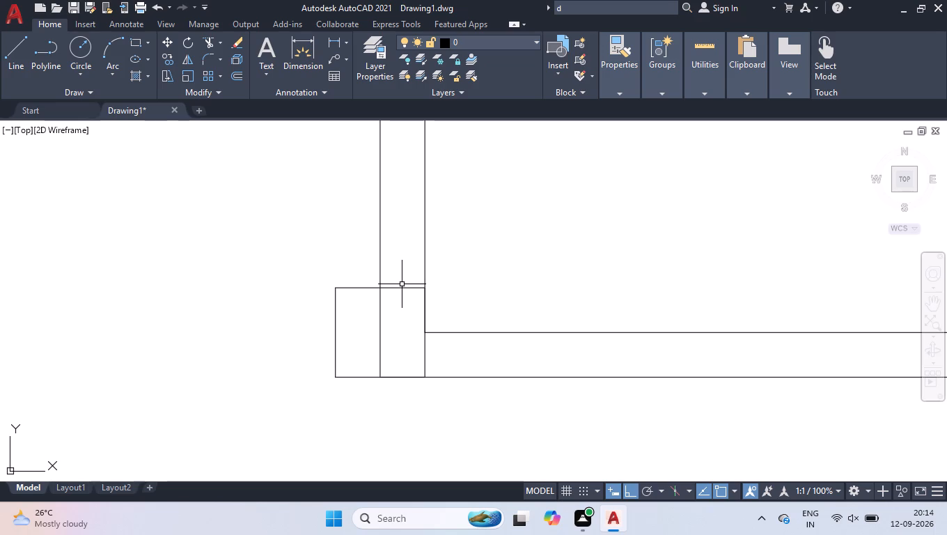
Trim the wall lines overlapping the 9" square at the left upper partition's bottom corner.
type("tr")
key("Return")
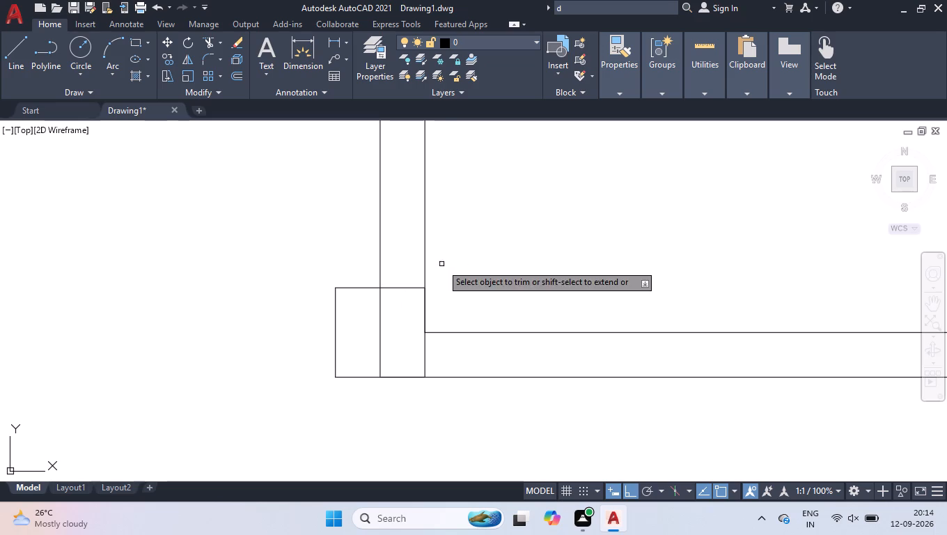
left_click(424, 318)
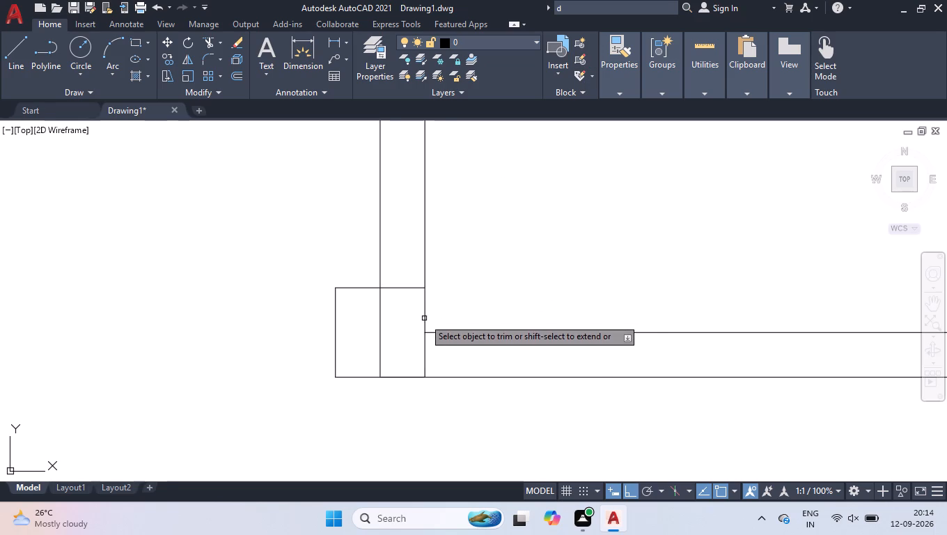
left_click(390, 346)
left_click(370, 325)
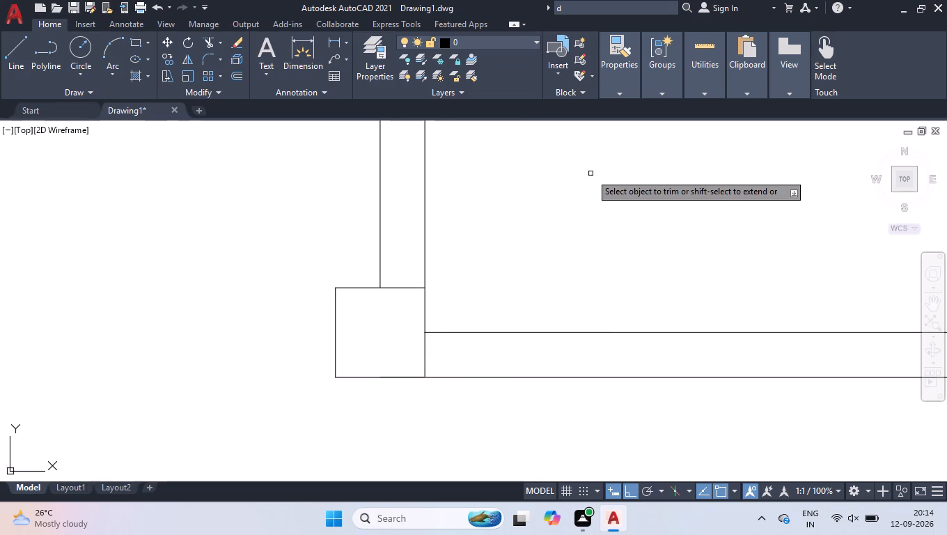
key("Return")
Trim the partition lines overlapping the 9" square at the lower end of the right upper partition.
scroll(476, 293, "down", 4)
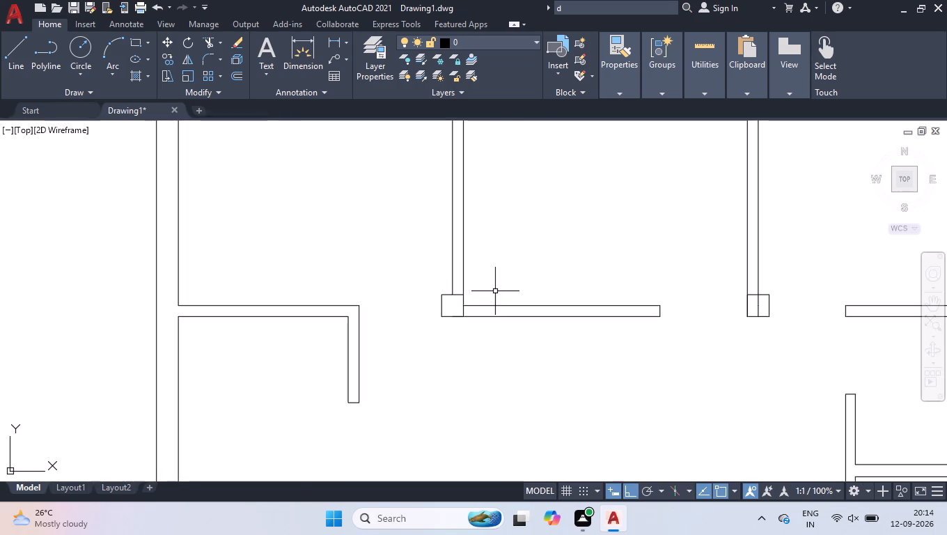
scroll(496, 295, "down", 3)
scroll(574, 305, "up", 3)
scroll(513, 288, "up", 1)
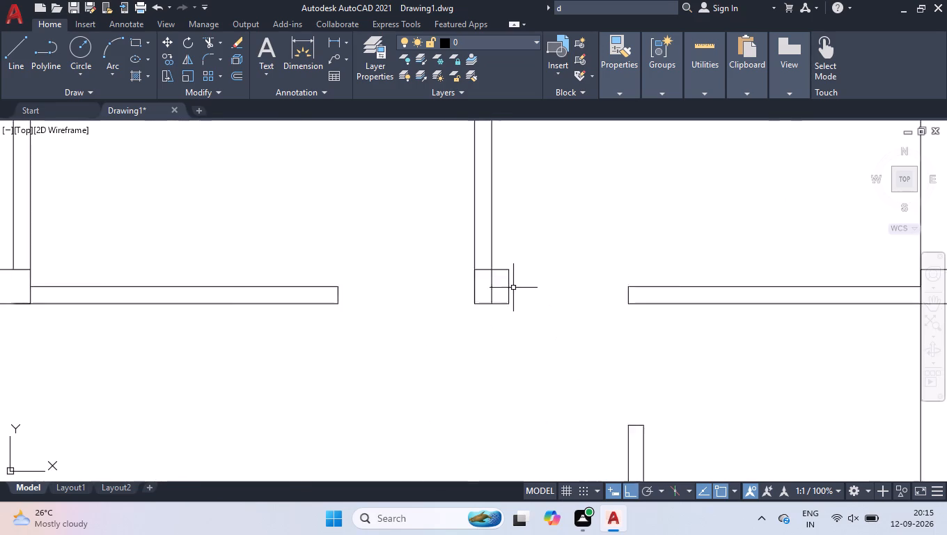
scroll(512, 288, "up", 1)
scroll(444, 286, "up", 2)
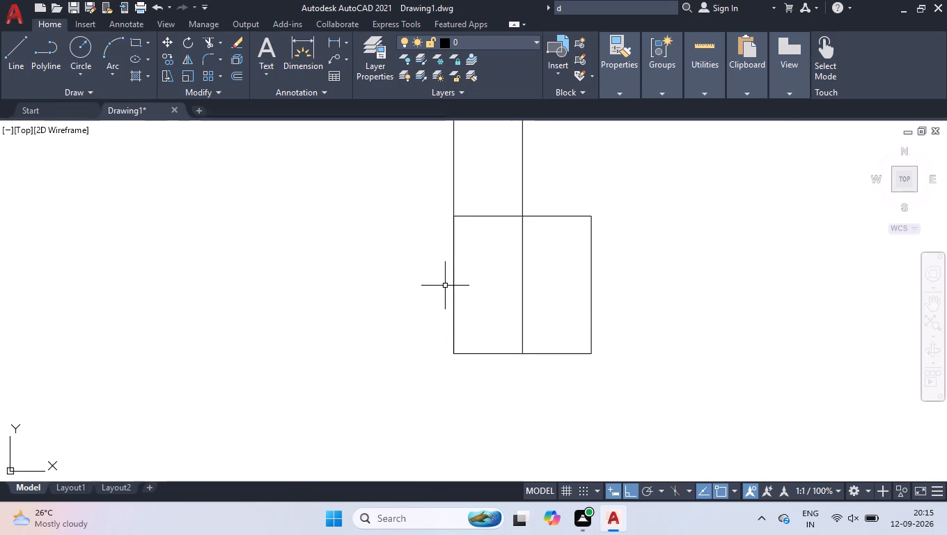
key("space")
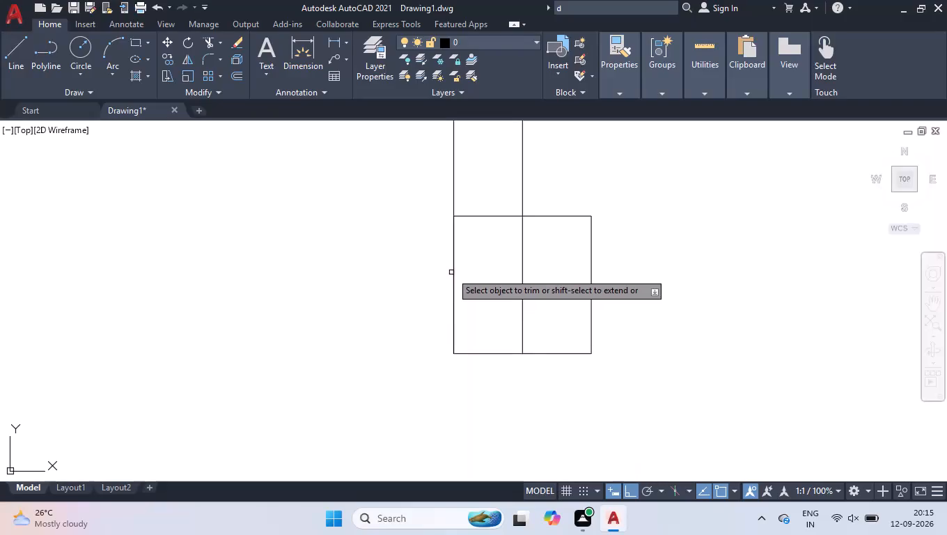
left_click(452, 270)
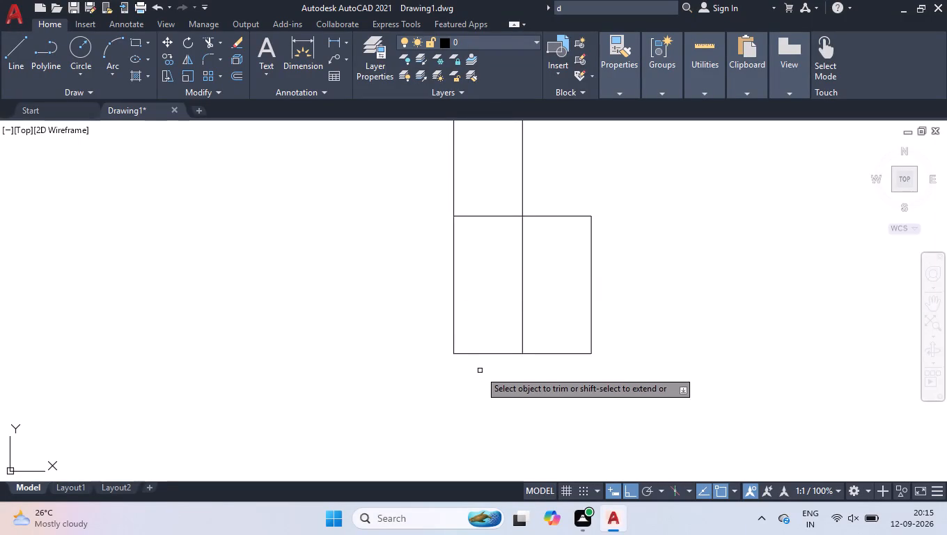
left_click(522, 279)
left_click(526, 304)
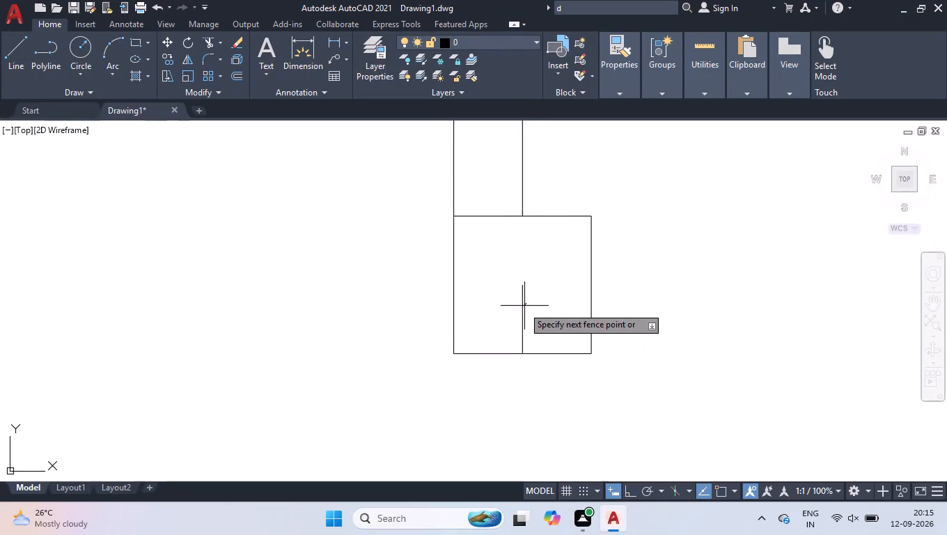
left_click(522, 309)
key("Return")
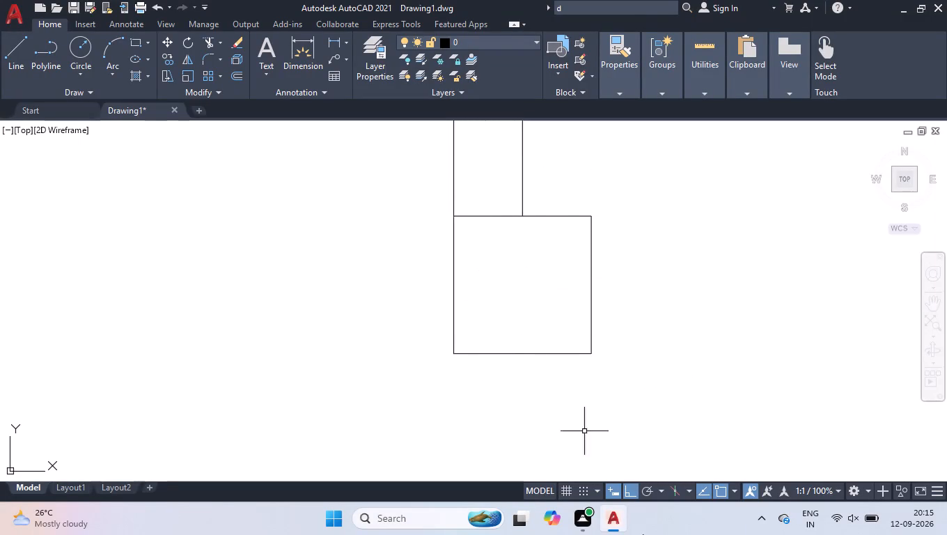
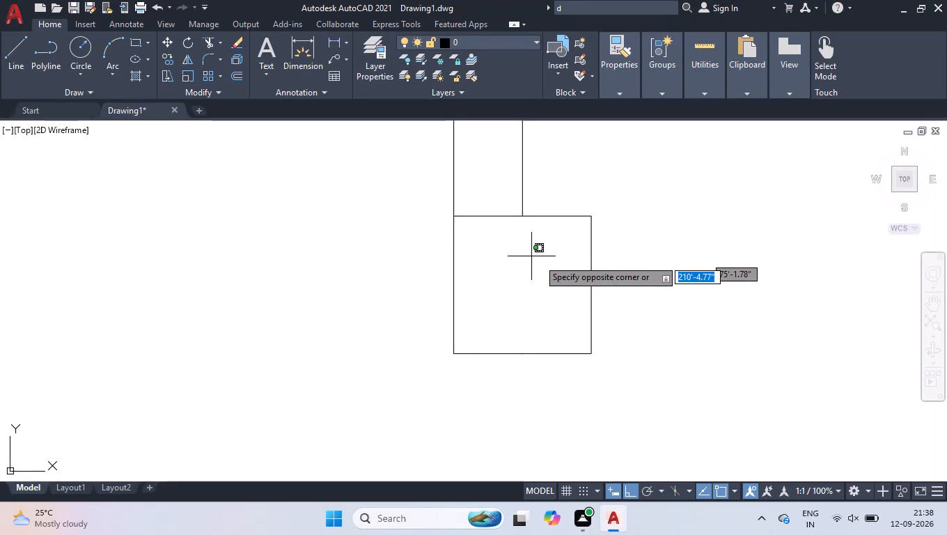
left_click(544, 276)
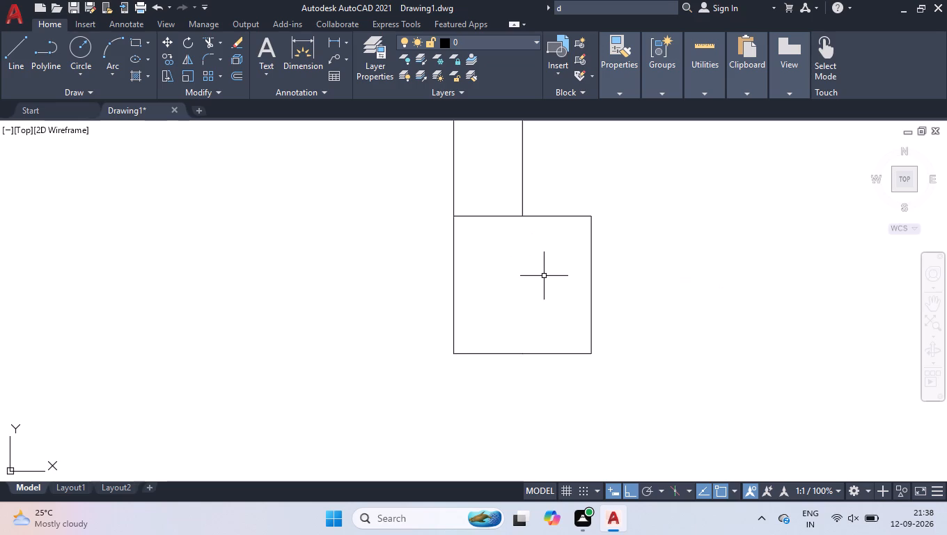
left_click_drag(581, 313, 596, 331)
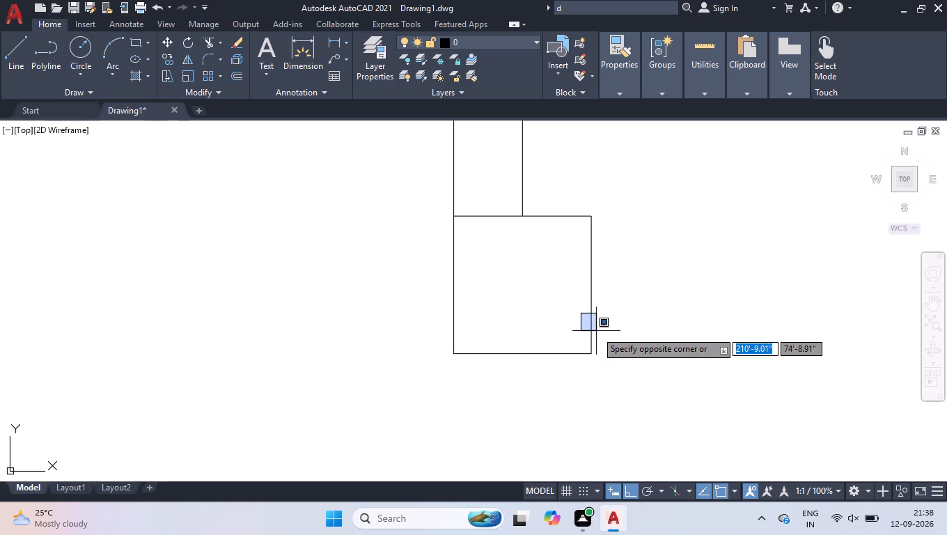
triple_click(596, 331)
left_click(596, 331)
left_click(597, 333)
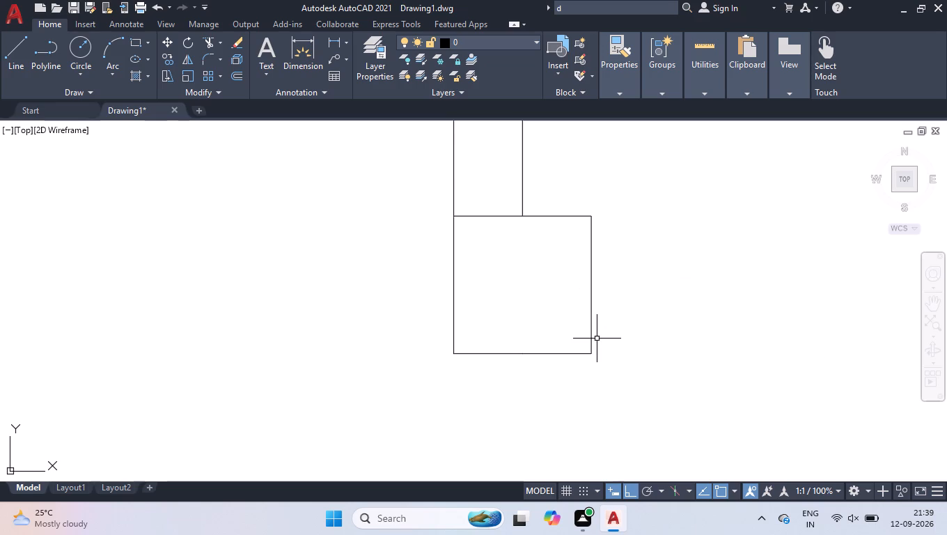
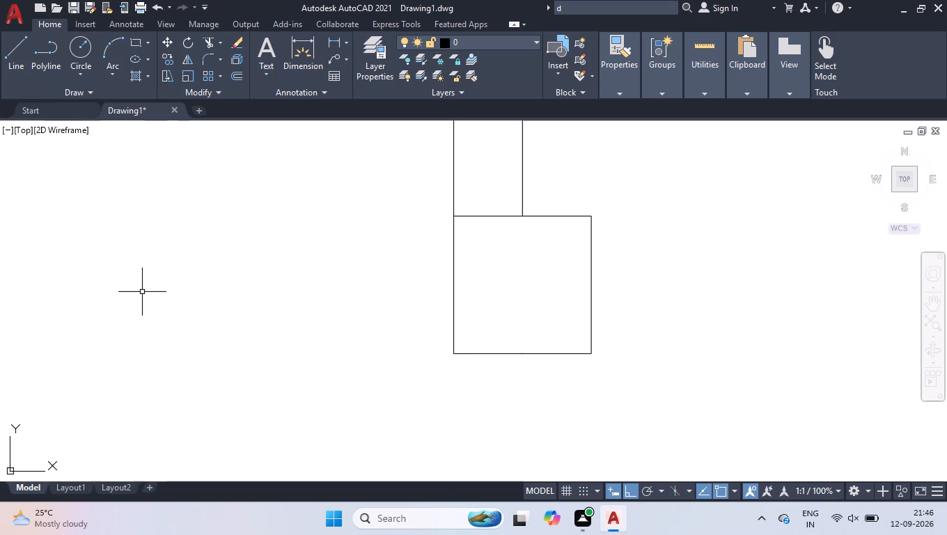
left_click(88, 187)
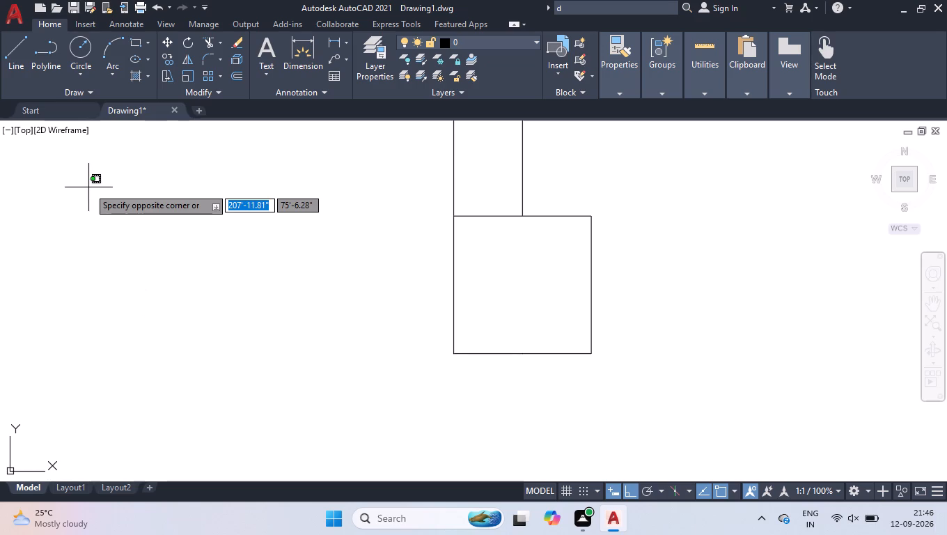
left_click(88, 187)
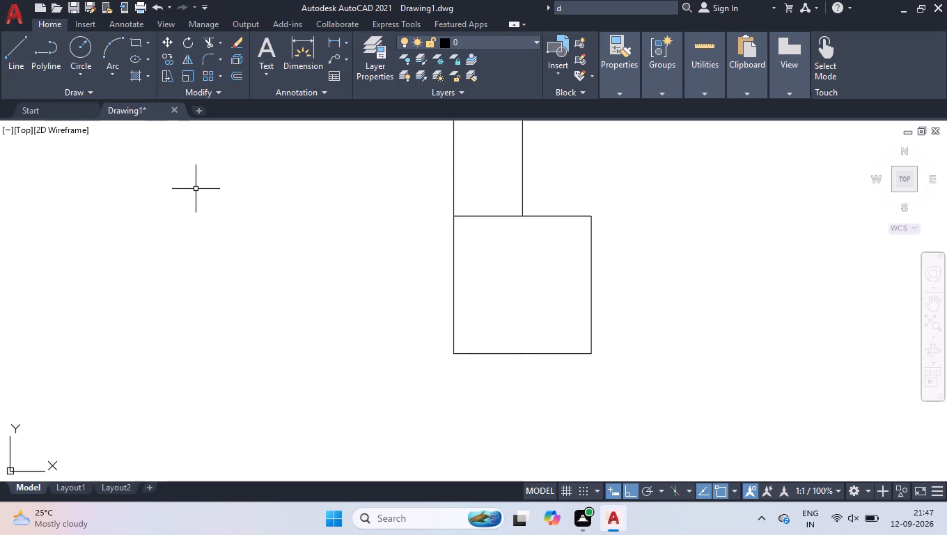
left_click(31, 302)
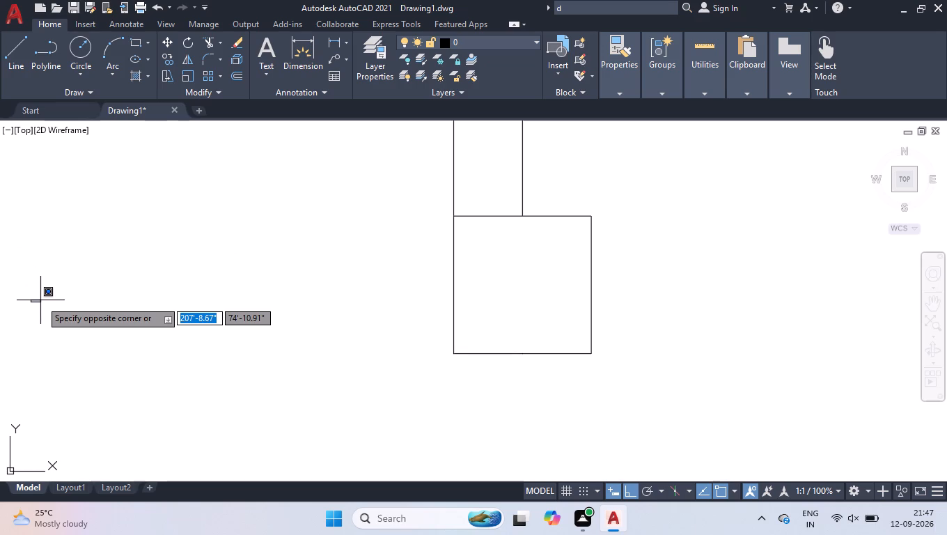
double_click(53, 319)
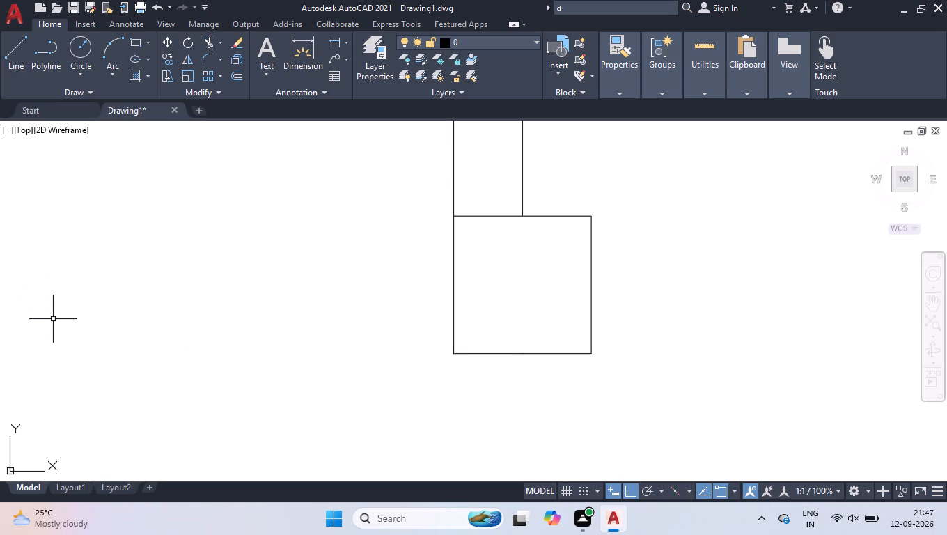
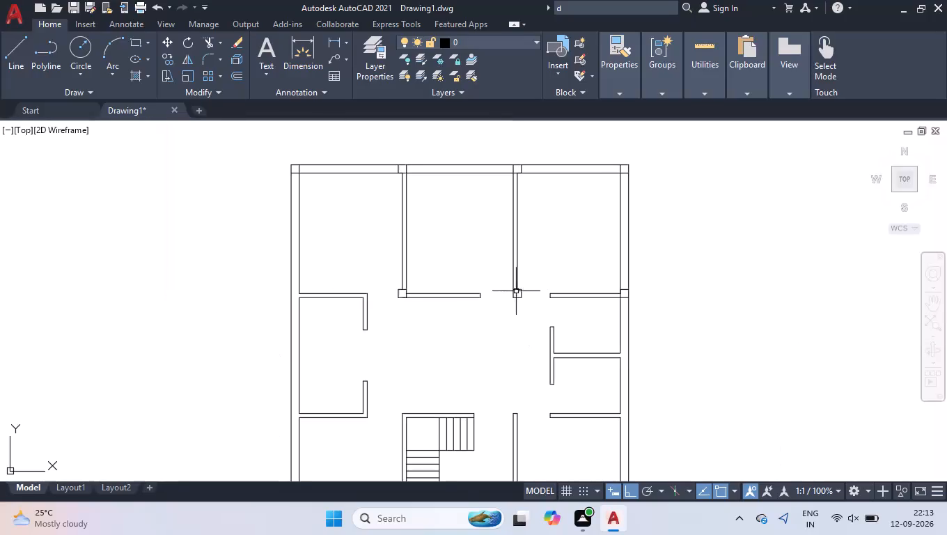
Draw a 9" square in the left outer wall where the upper-left room's bottom partition meets it, extending up from the partition's lower face.
scroll(519, 295, "up", 1)
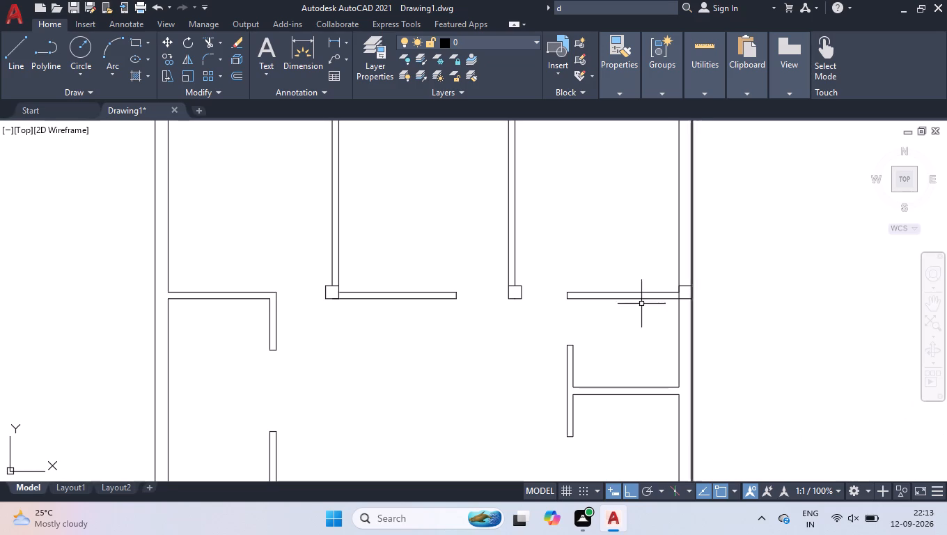
scroll(588, 320, "down", 1)
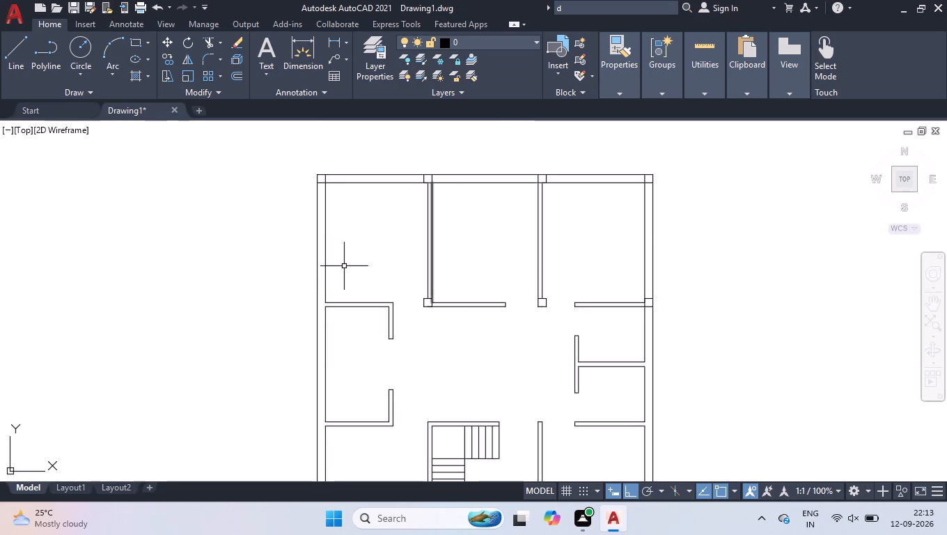
scroll(296, 323, "up", 2)
scroll(358, 276, "up", 2)
key("l")
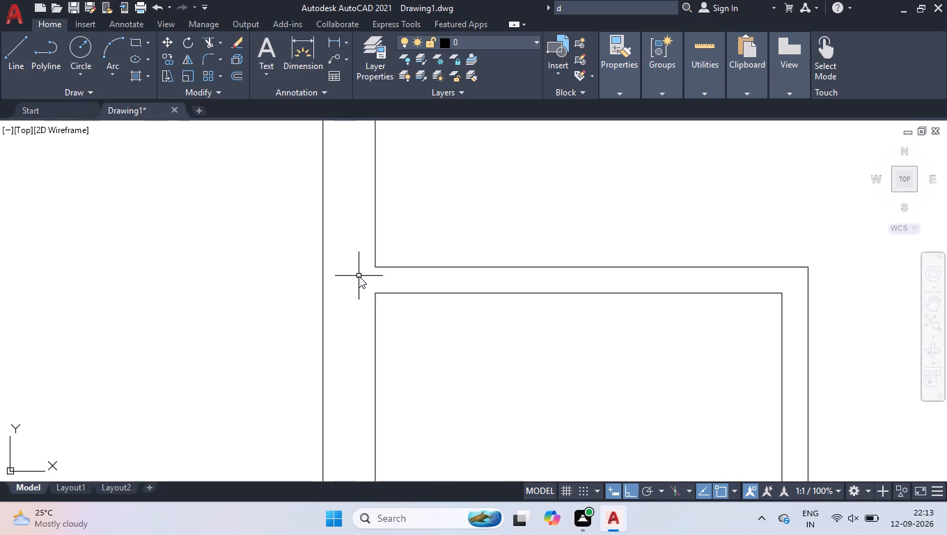
key("Return")
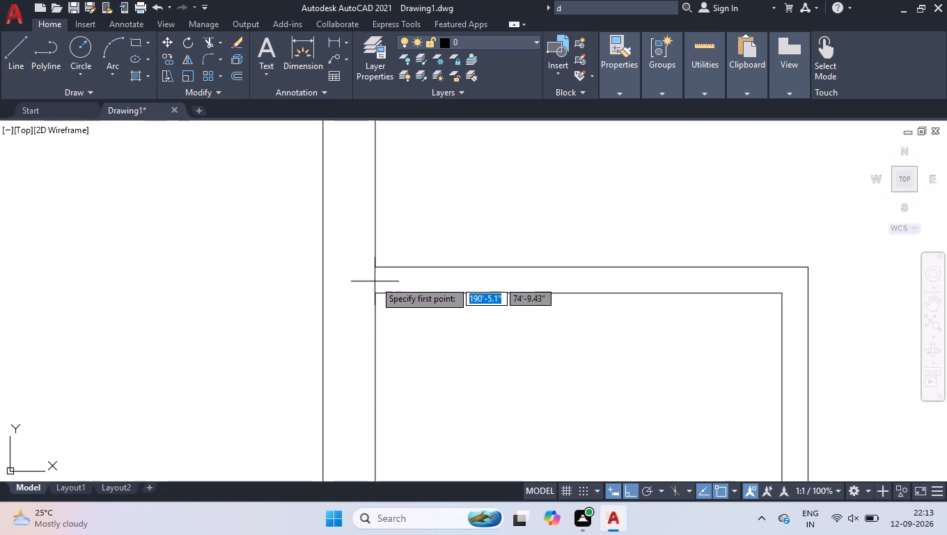
left_click(374, 291)
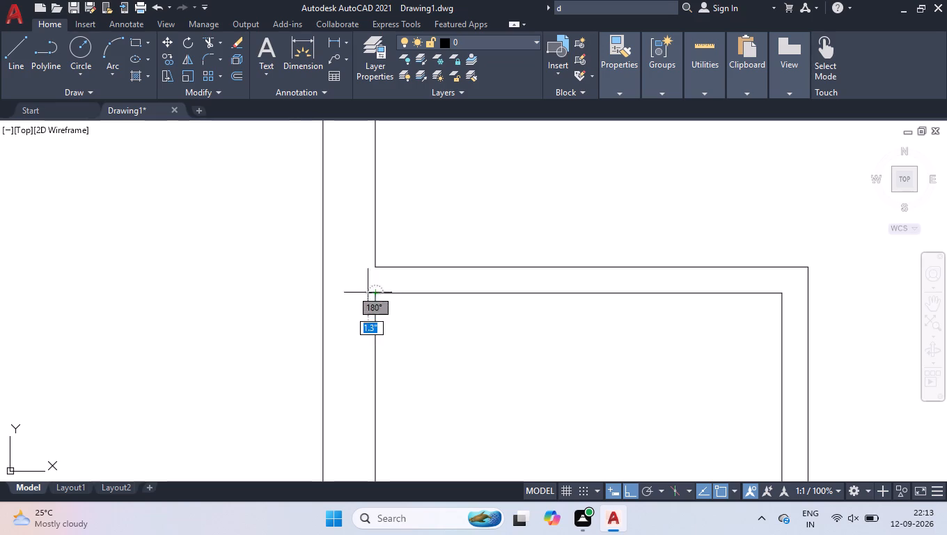
left_click(325, 295)
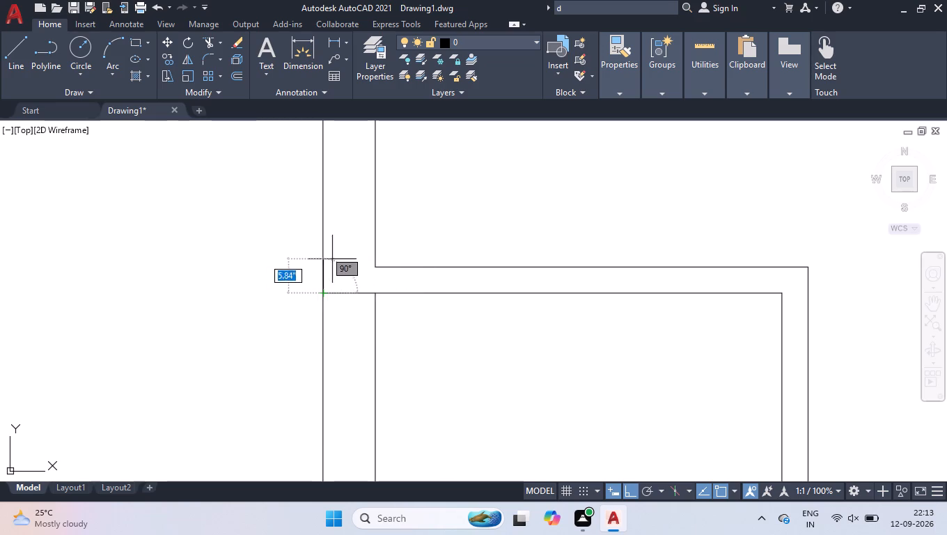
key("9")
key("Return")
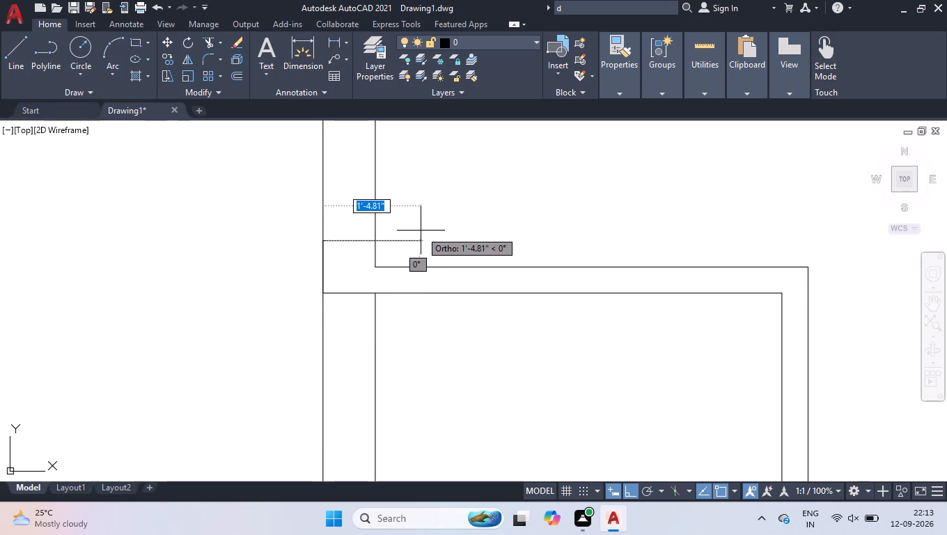
key("9")
key("Return")
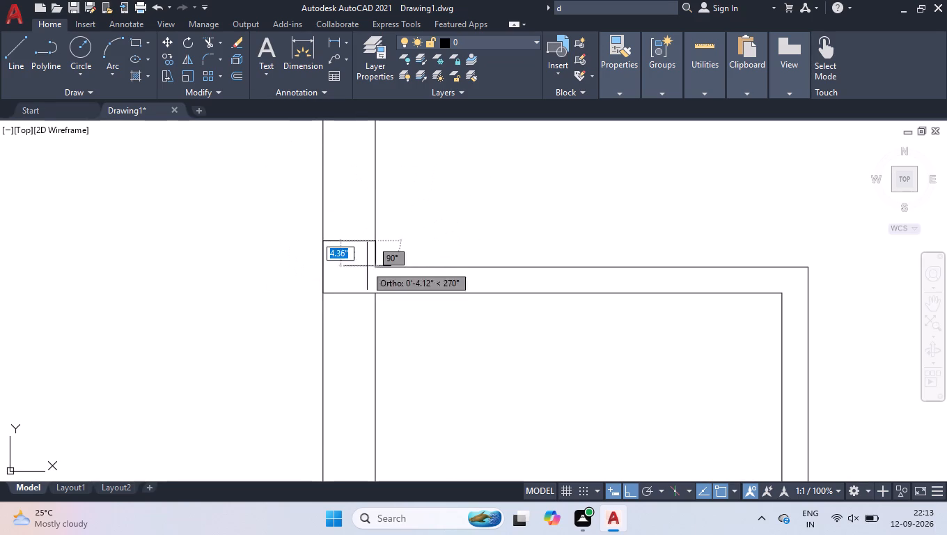
left_click(376, 294)
key("space")
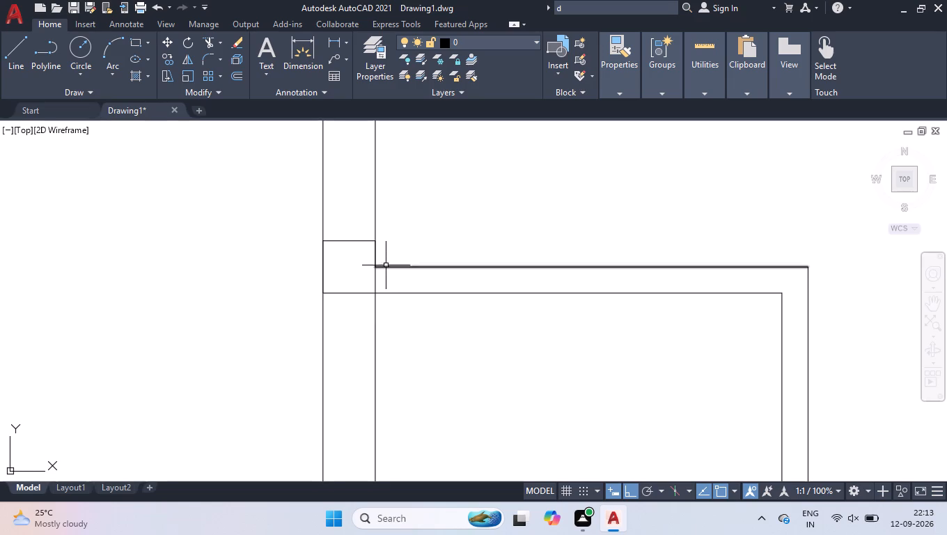
Draw a 9" square in the left outer wall at the lower partition junction, extending down from the partition's upper face.
scroll(384, 248, "down", 4)
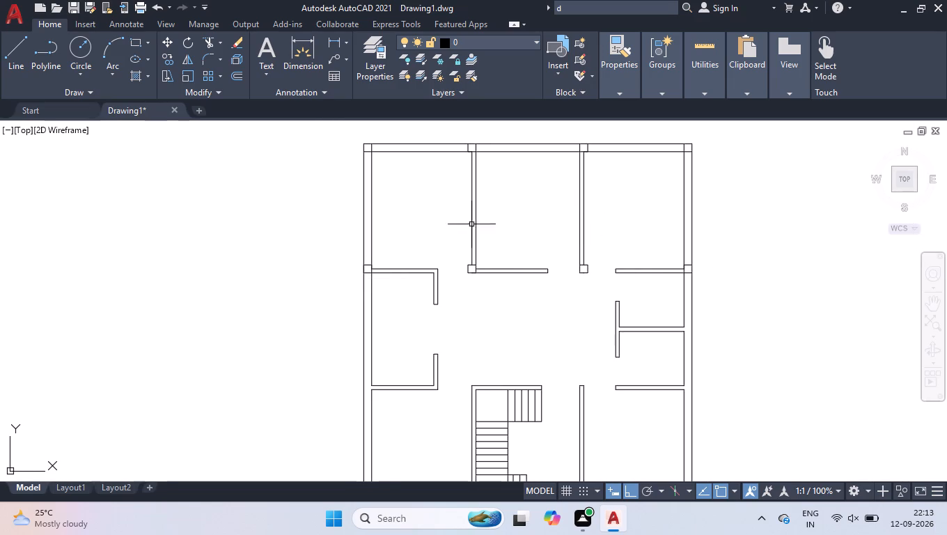
scroll(379, 394, "up", 3)
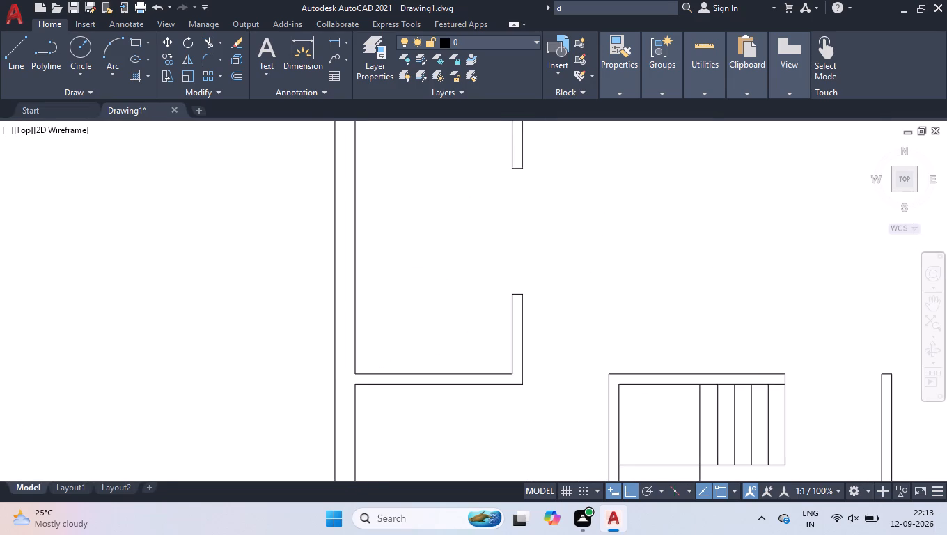
key("l")
key("Return")
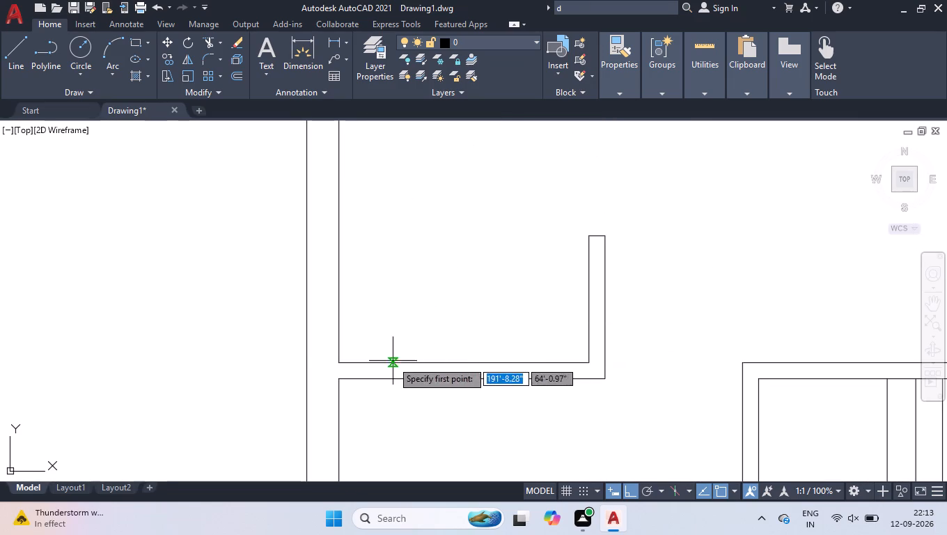
left_click(341, 363)
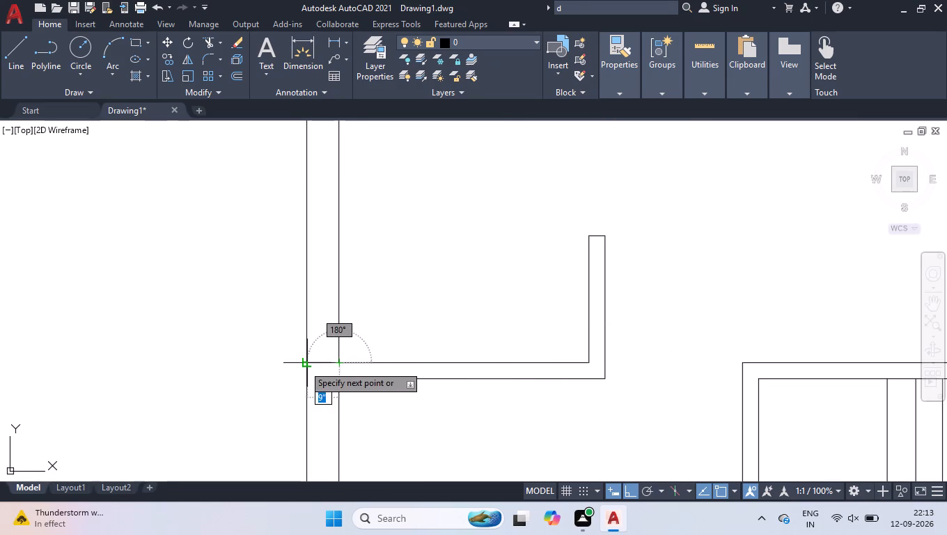
left_click(304, 365)
key("9")
key("Return")
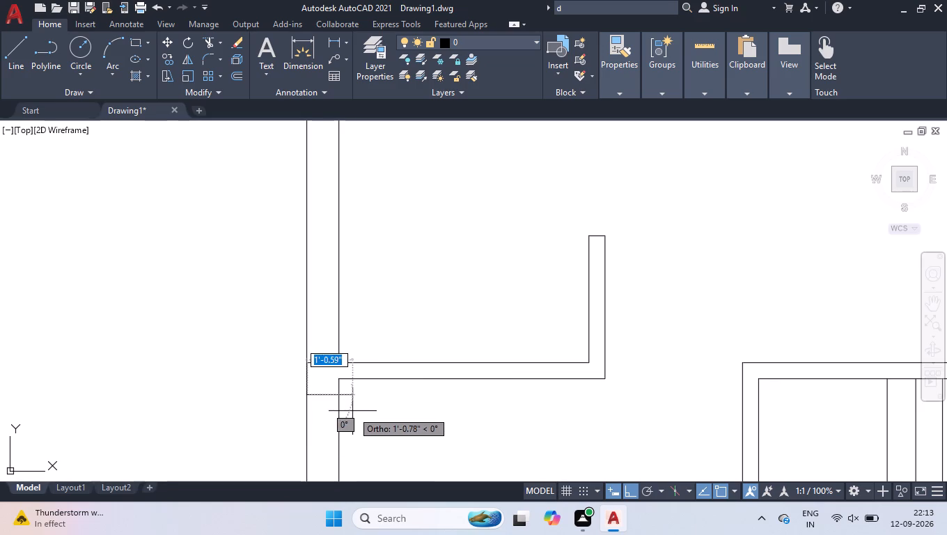
left_click(338, 396)
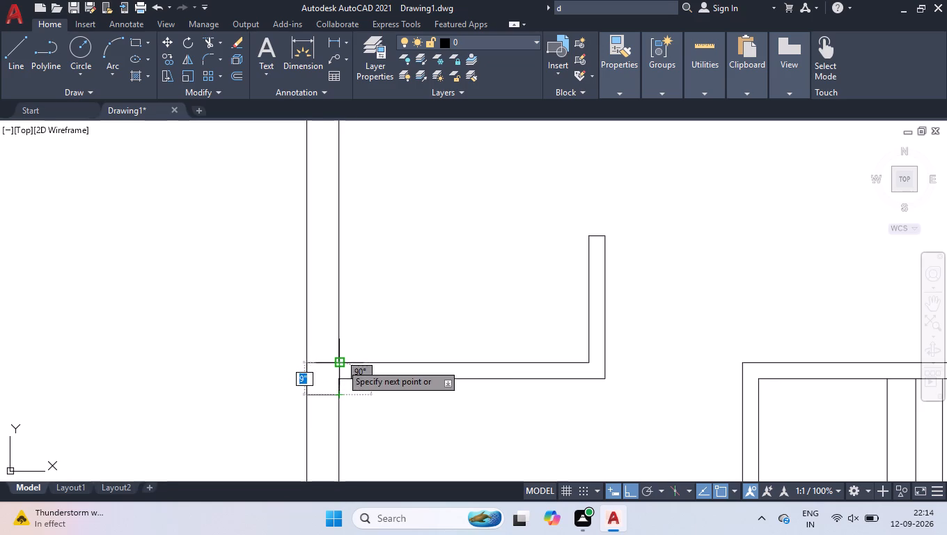
left_click(341, 364)
key("Return")
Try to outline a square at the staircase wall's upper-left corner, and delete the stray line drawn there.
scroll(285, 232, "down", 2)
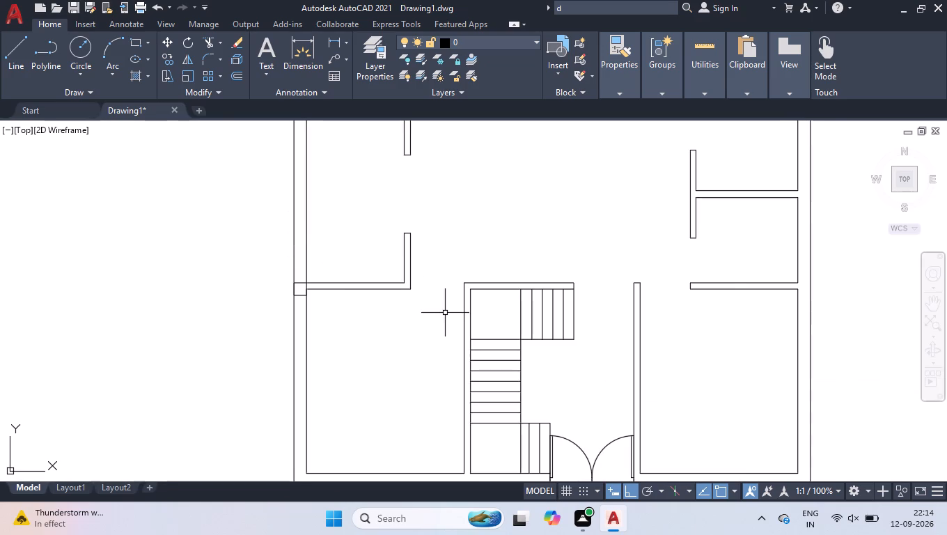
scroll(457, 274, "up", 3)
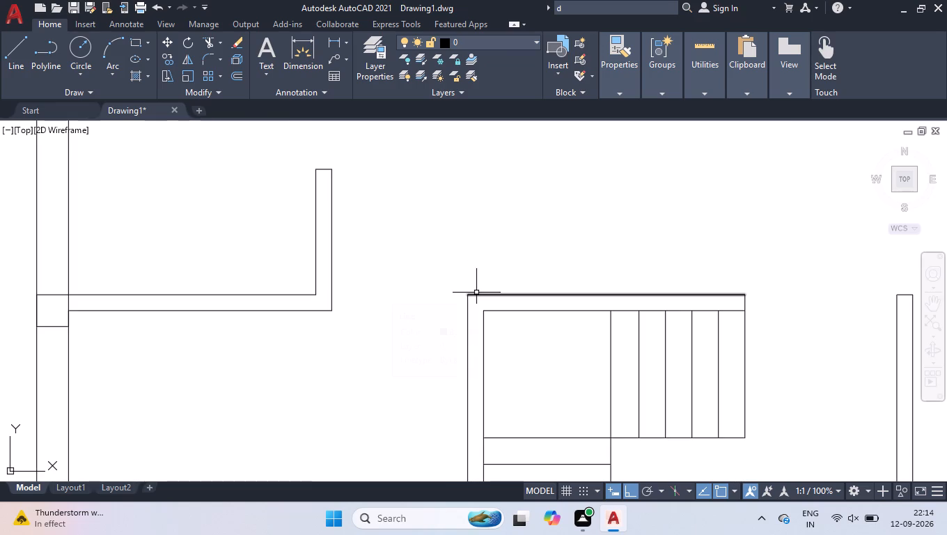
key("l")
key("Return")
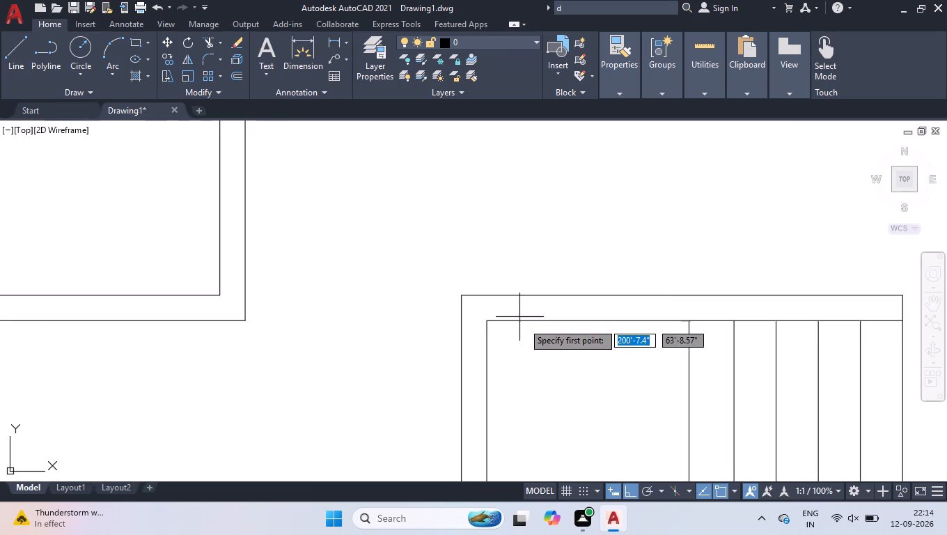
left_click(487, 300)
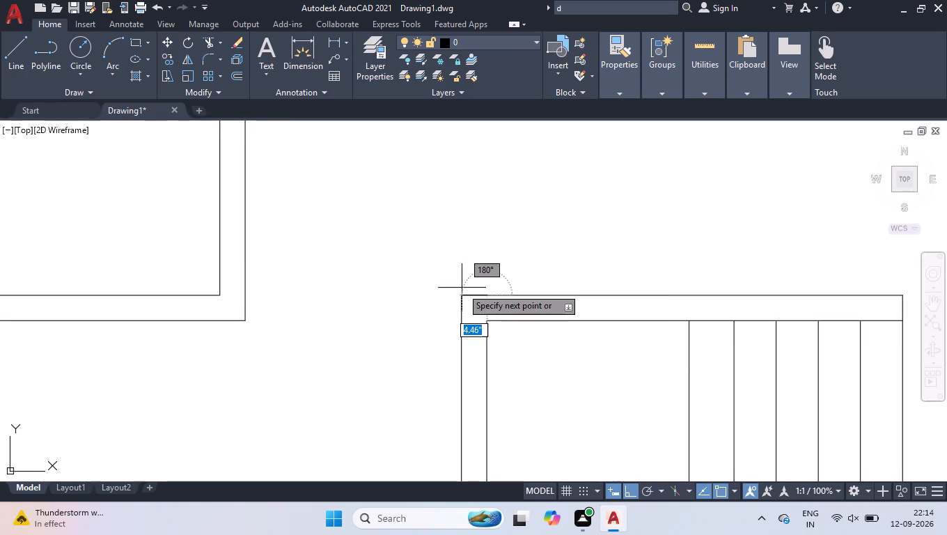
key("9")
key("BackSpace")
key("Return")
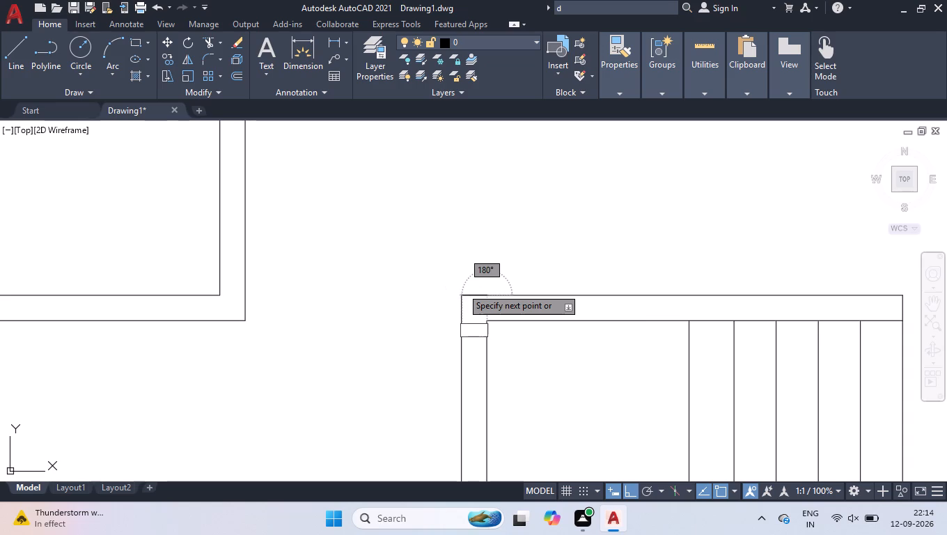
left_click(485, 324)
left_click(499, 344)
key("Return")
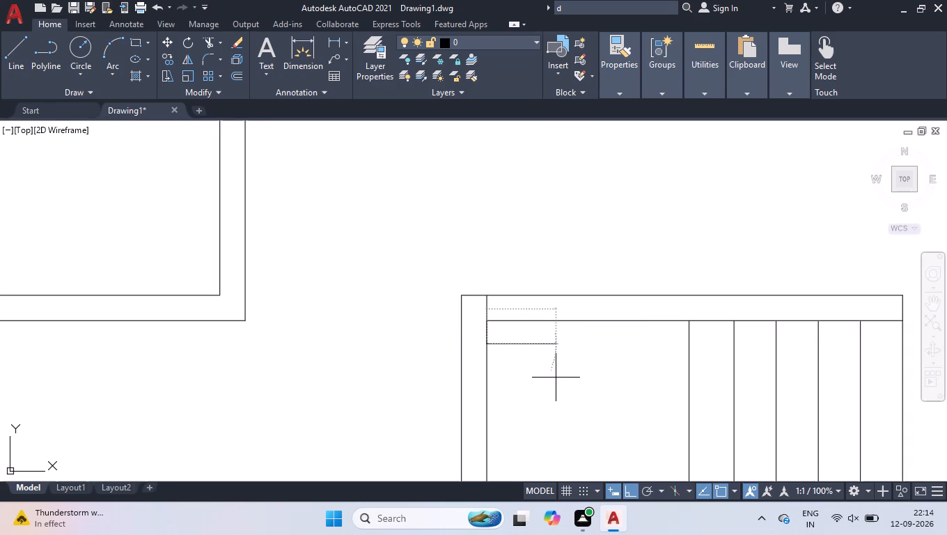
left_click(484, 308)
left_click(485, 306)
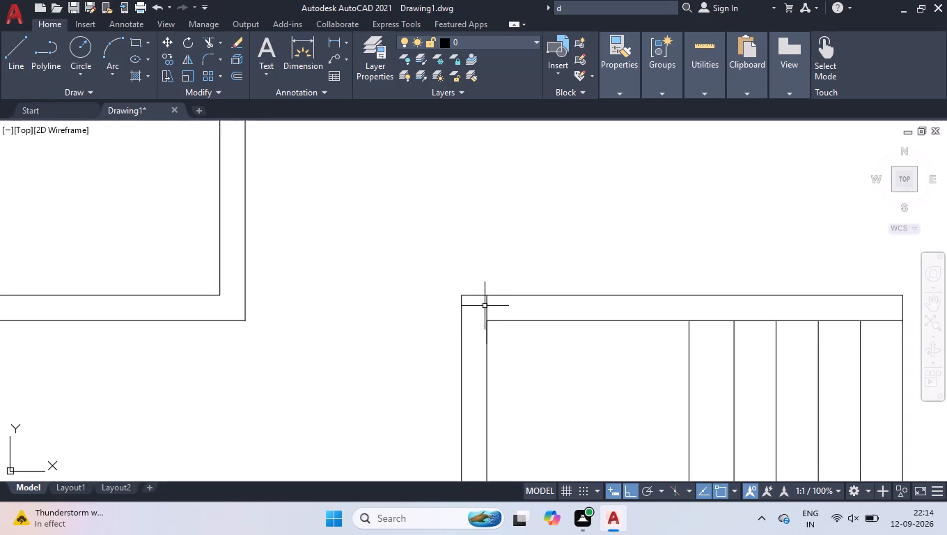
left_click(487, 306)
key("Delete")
Draw a closed 9" square at the staircase wall's upper-left corner, from the wall's inner face and top edge, extending outward to the left.
key("l")
key("Return")
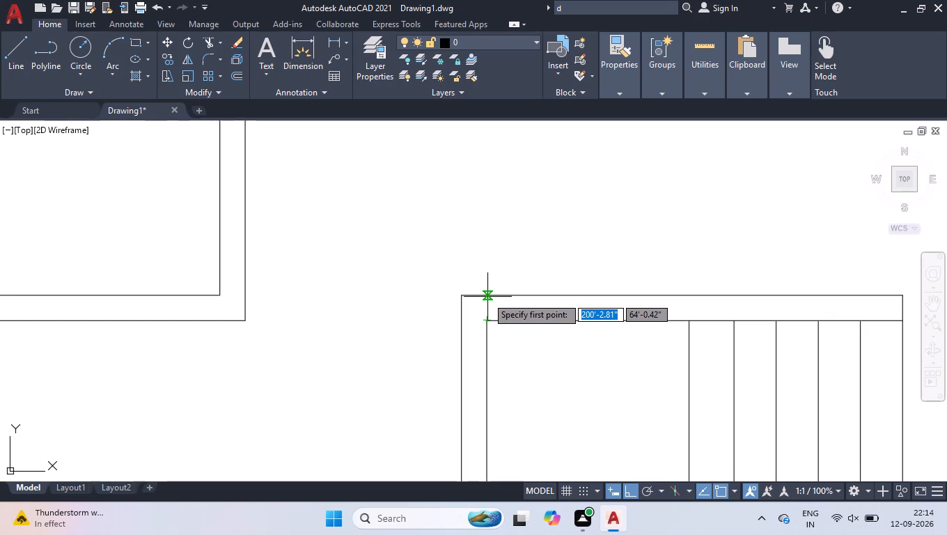
scroll(478, 317, "up", 3)
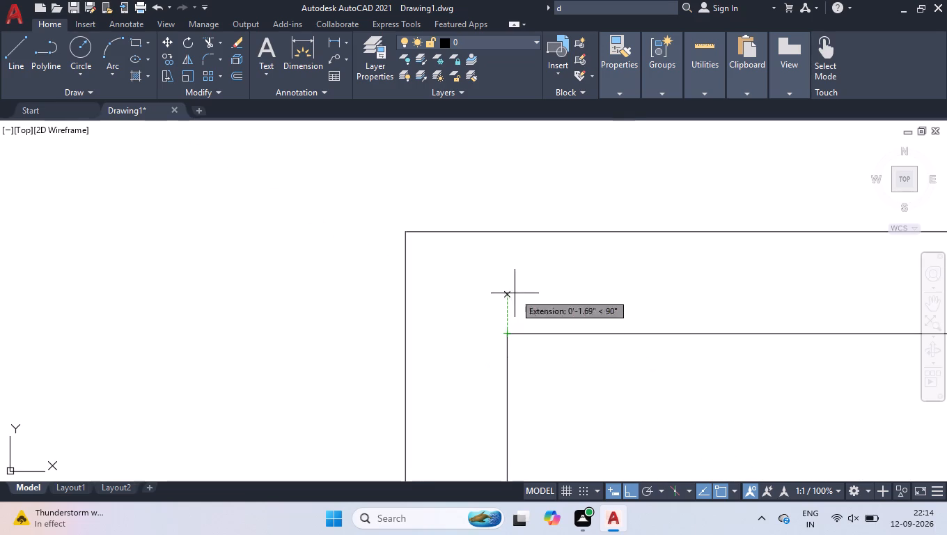
left_click(506, 235)
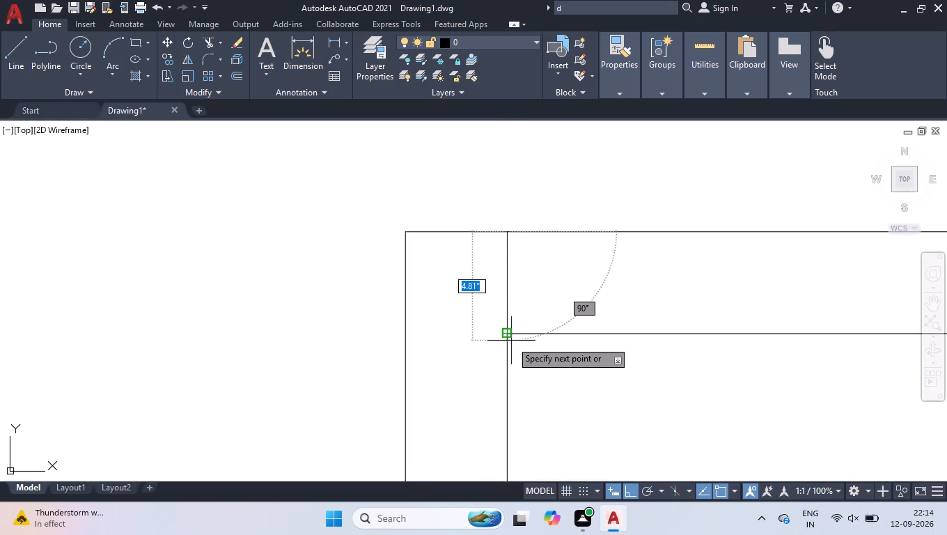
key("9")
key("Return")
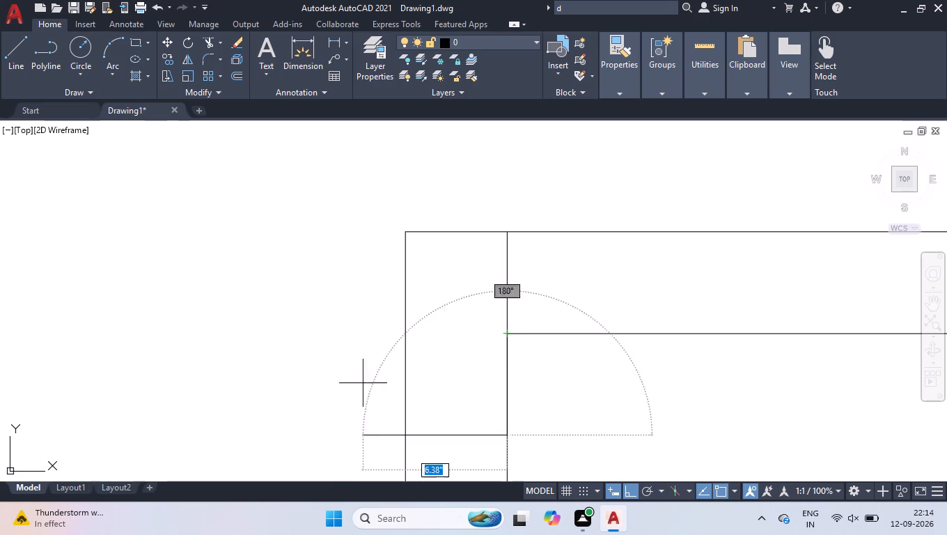
key("9")
key("Return")
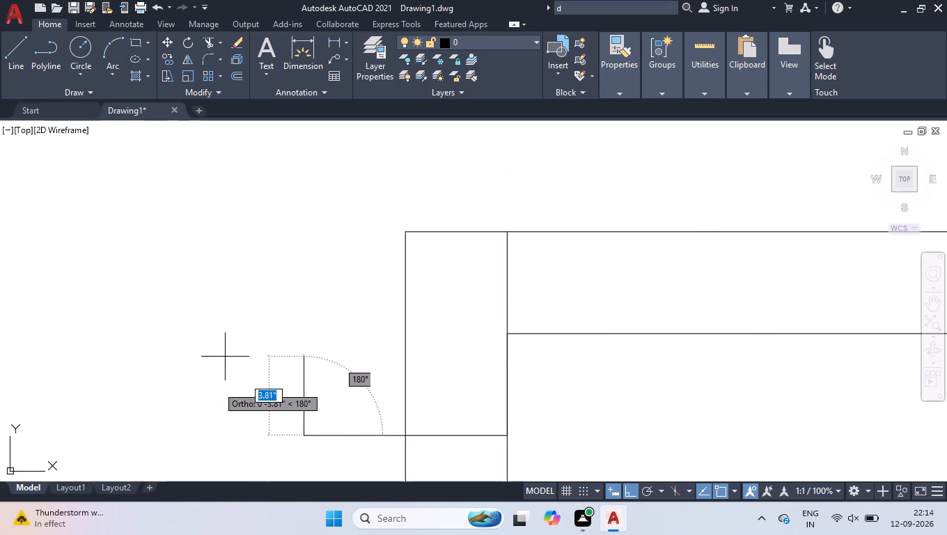
key("0")
key("BackSpace")
key("9")
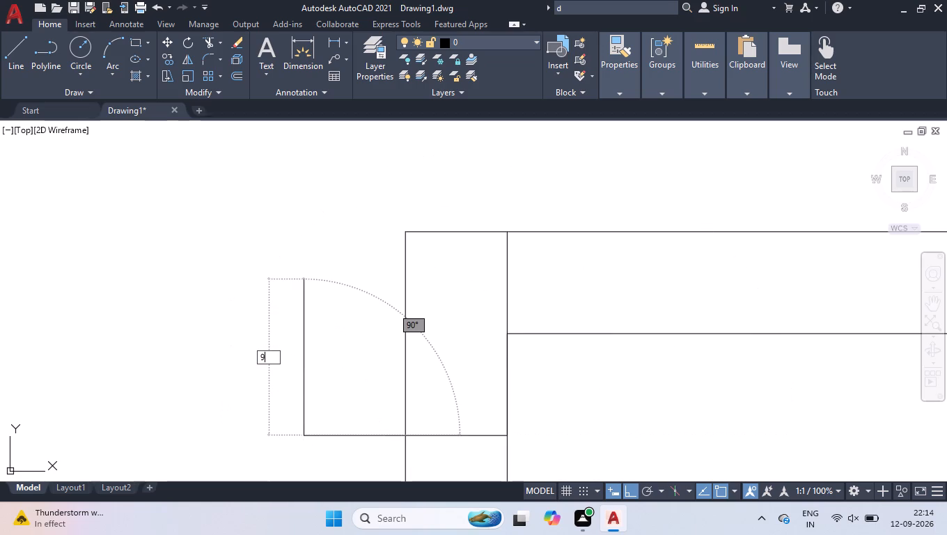
key("Return")
key("c")
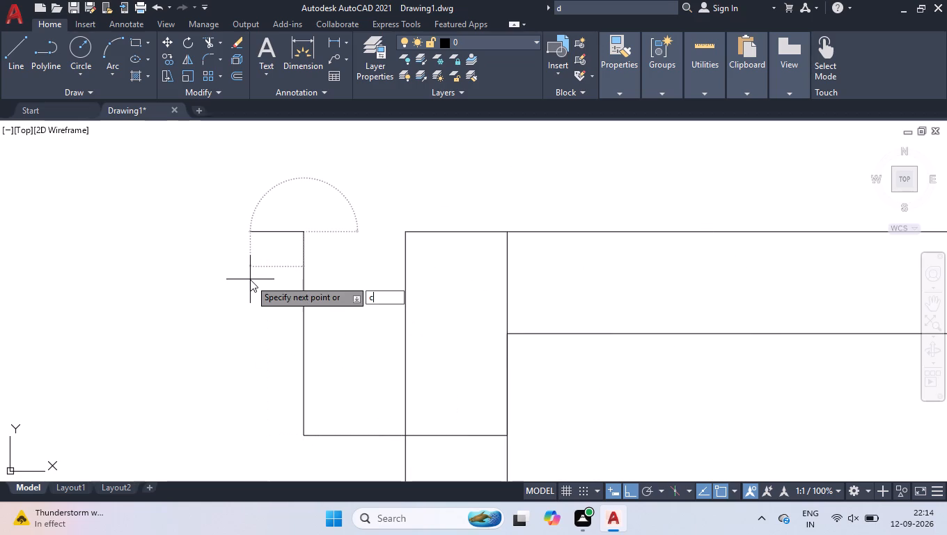
key("Return")
Draw a 9" square at the top end of the partition right of the entrance, extending 4.5" beyond its right face.
scroll(356, 193, "down", 4)
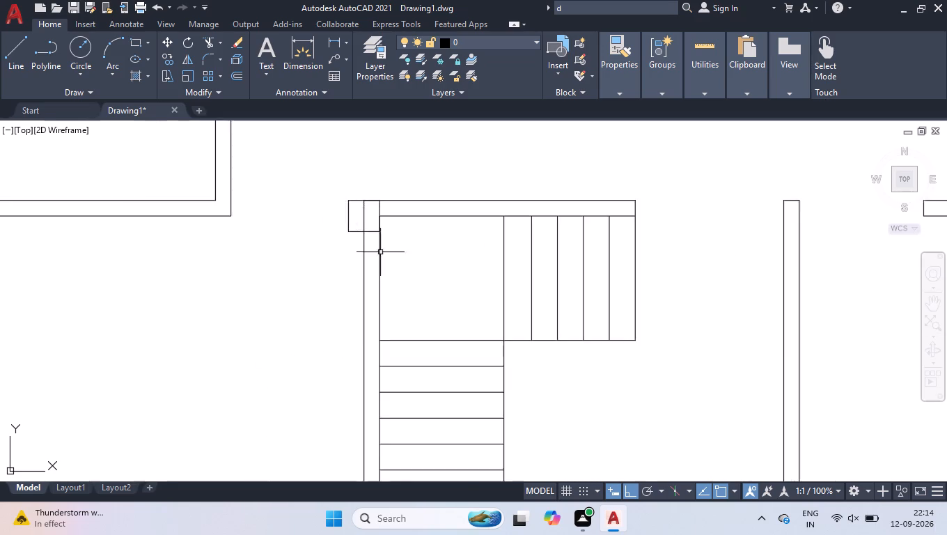
scroll(404, 271, "down", 1)
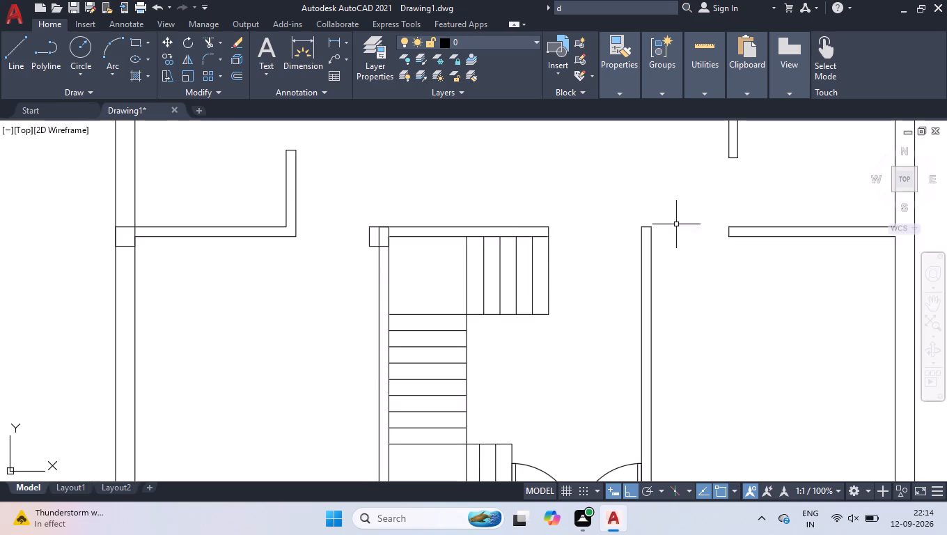
scroll(666, 231, "up", 4)
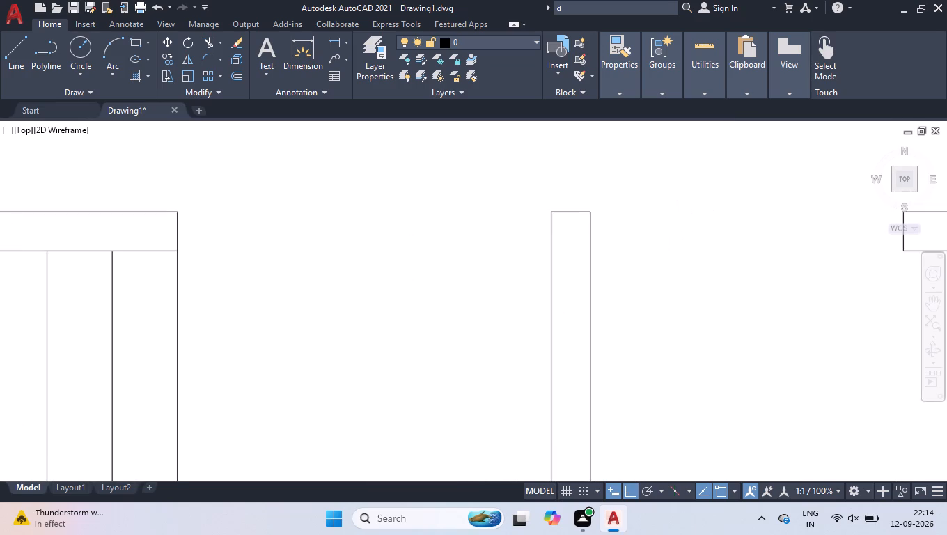
key("l")
key("Return")
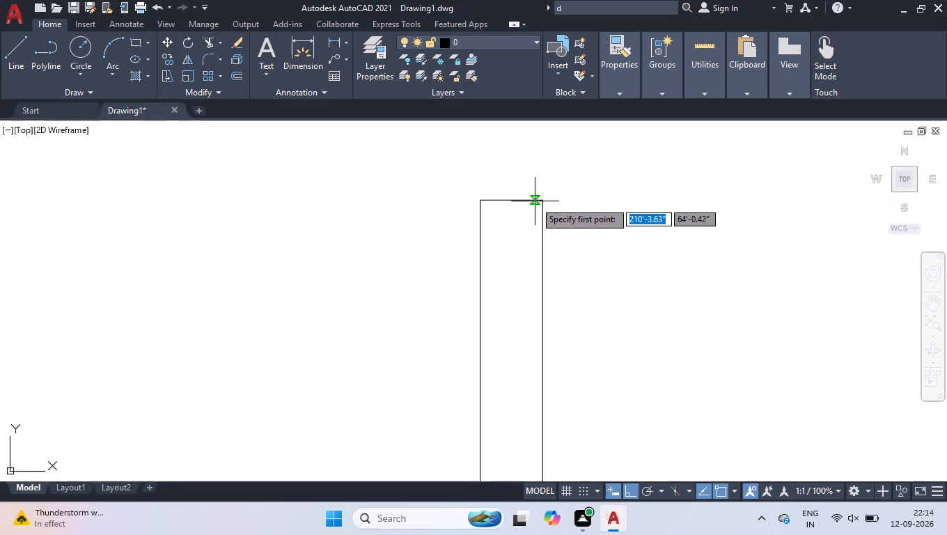
left_click(542, 202)
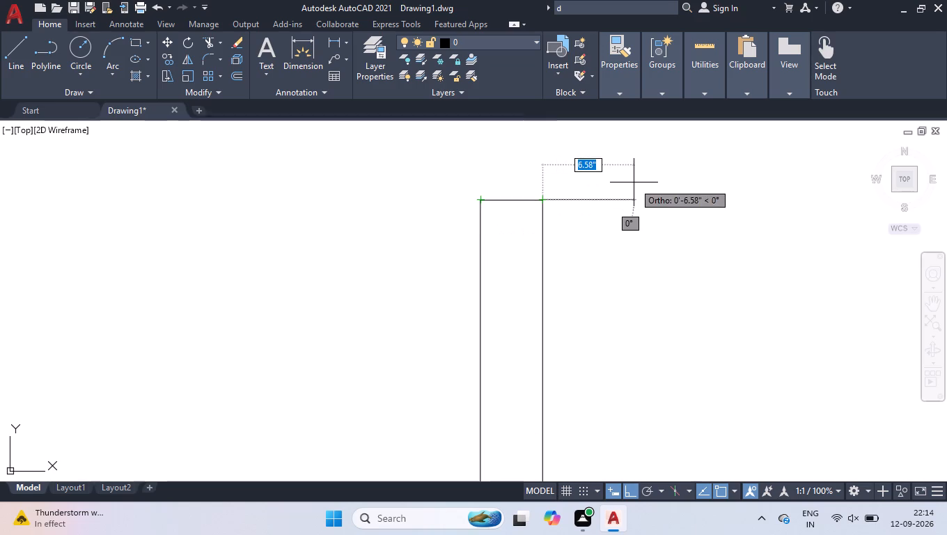
type("4.5")
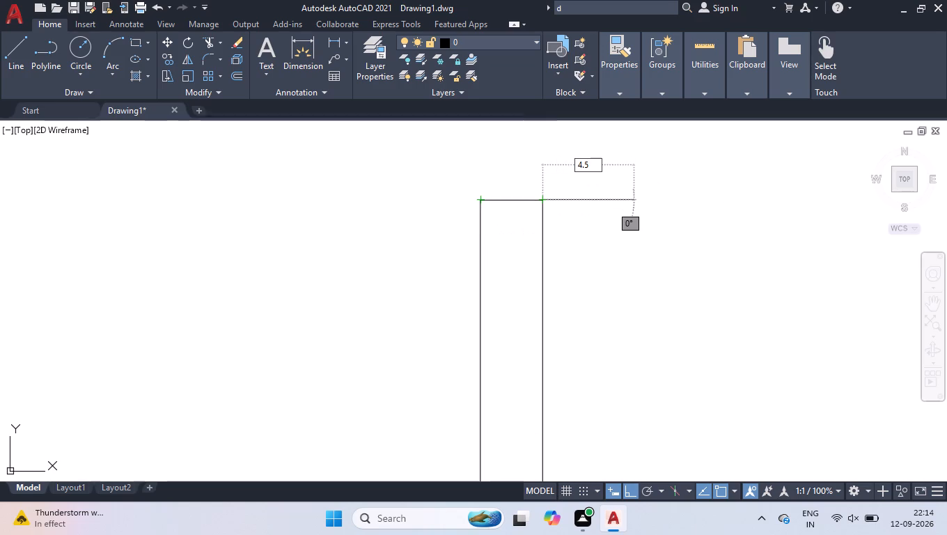
key("Return")
key("9")
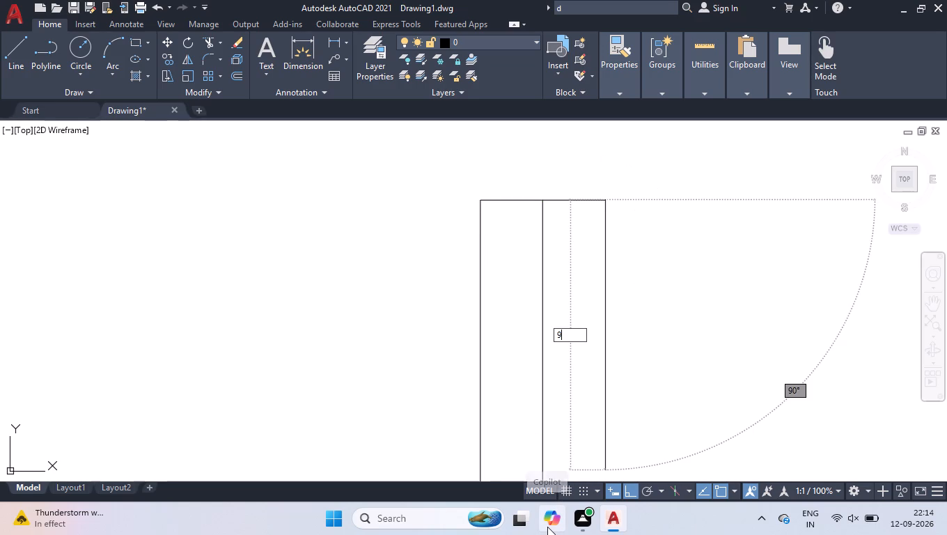
key("Return")
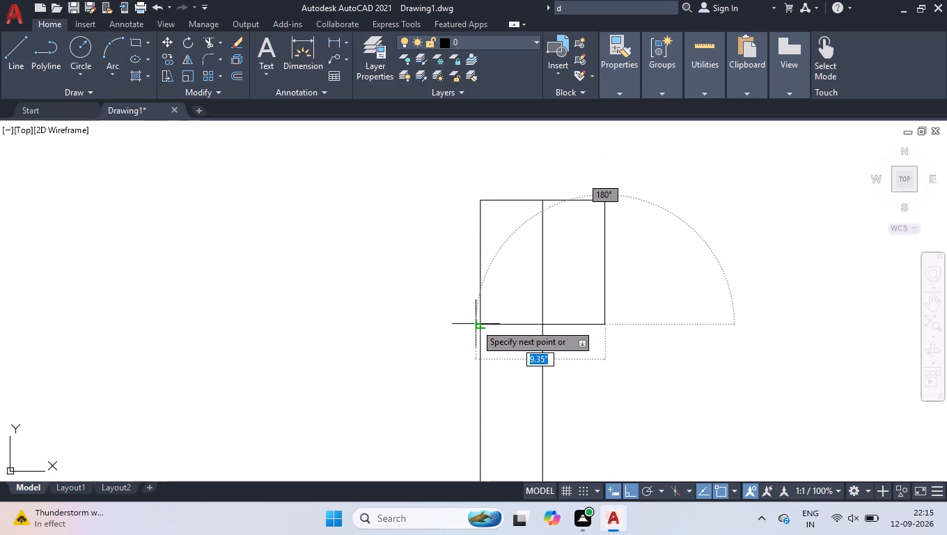
left_click(478, 327)
key("Return")
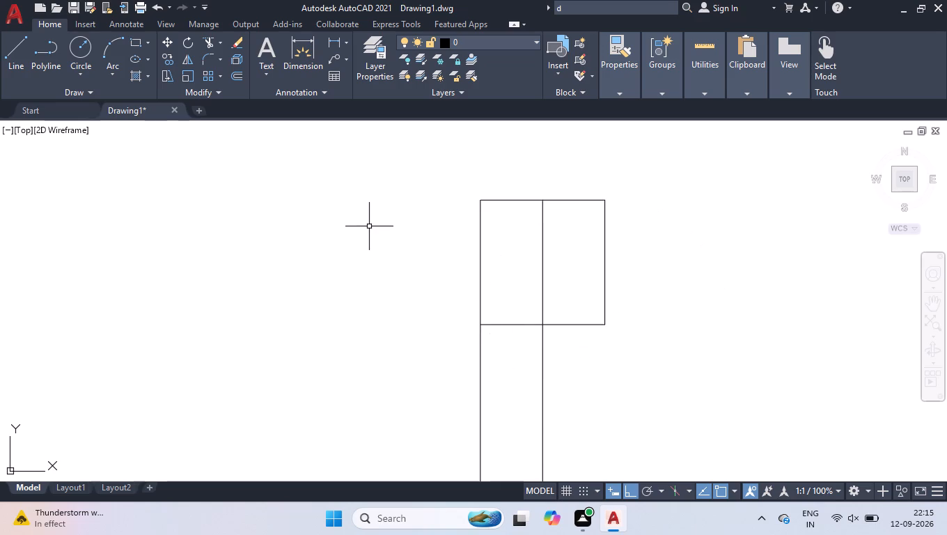
Draw a 9" square in the right outer wall at the lower-right room's top partition, extending down from the partition's upper face.
scroll(708, 265, "down", 2)
scroll(613, 276, "down", 2)
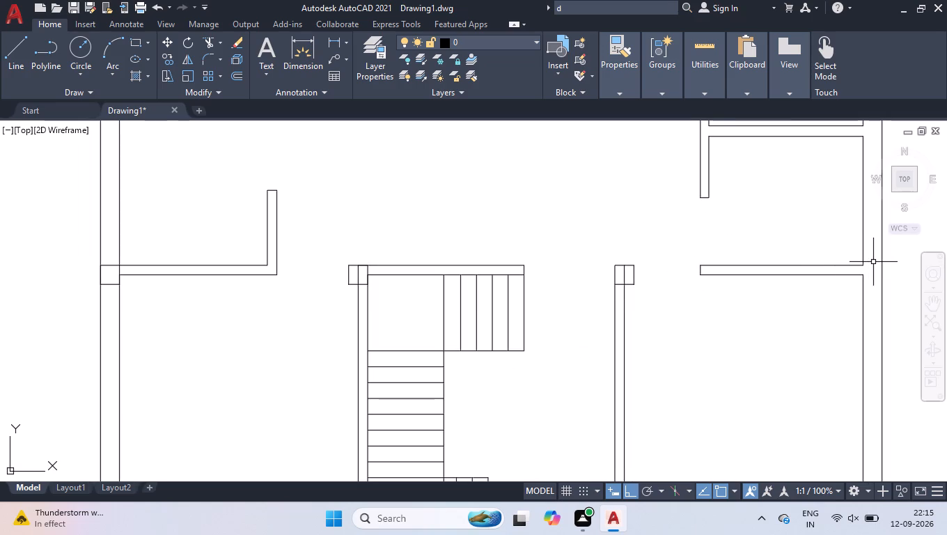
scroll(877, 263, "up", 3)
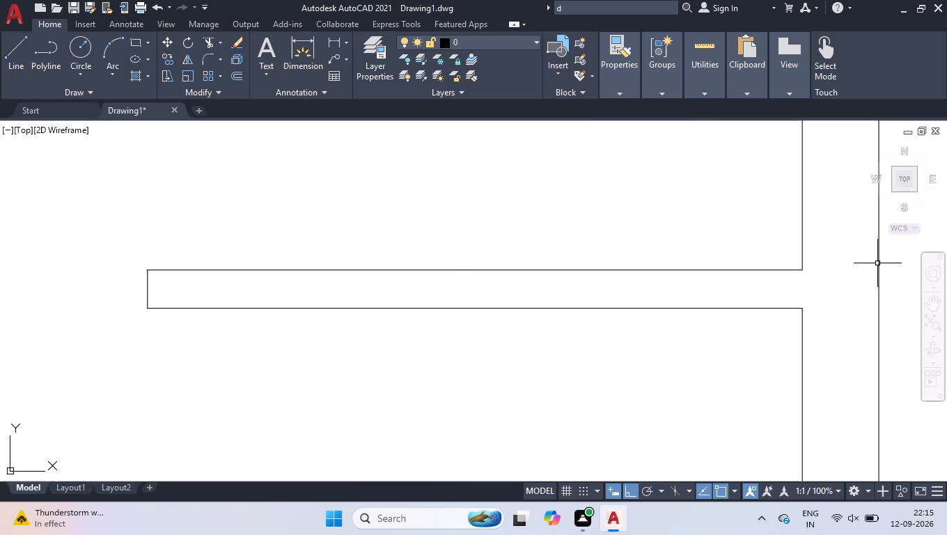
key("l")
key("Return")
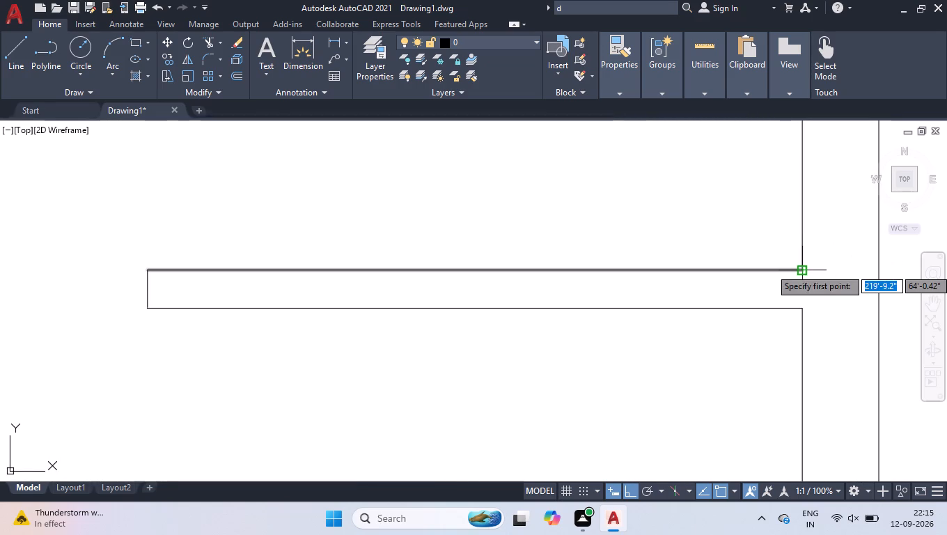
left_click(799, 271)
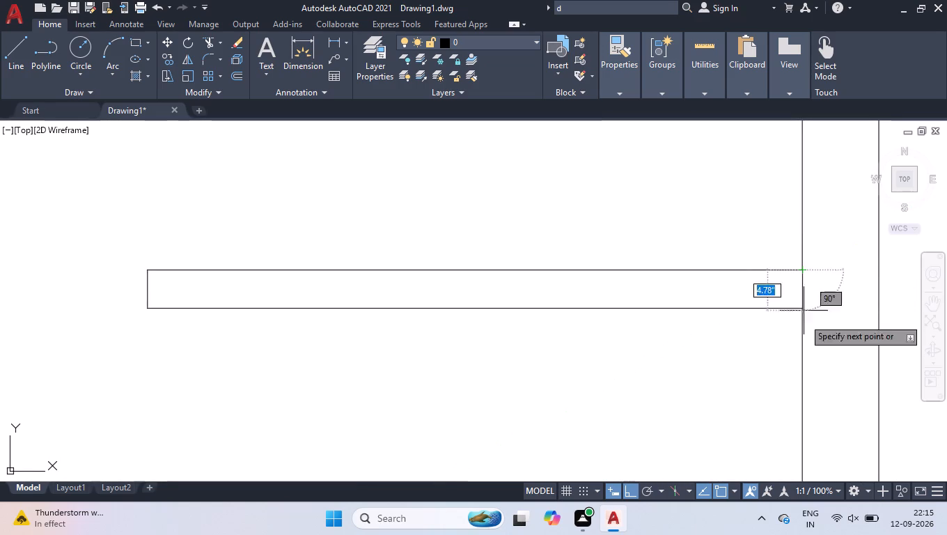
key("9")
key("Return")
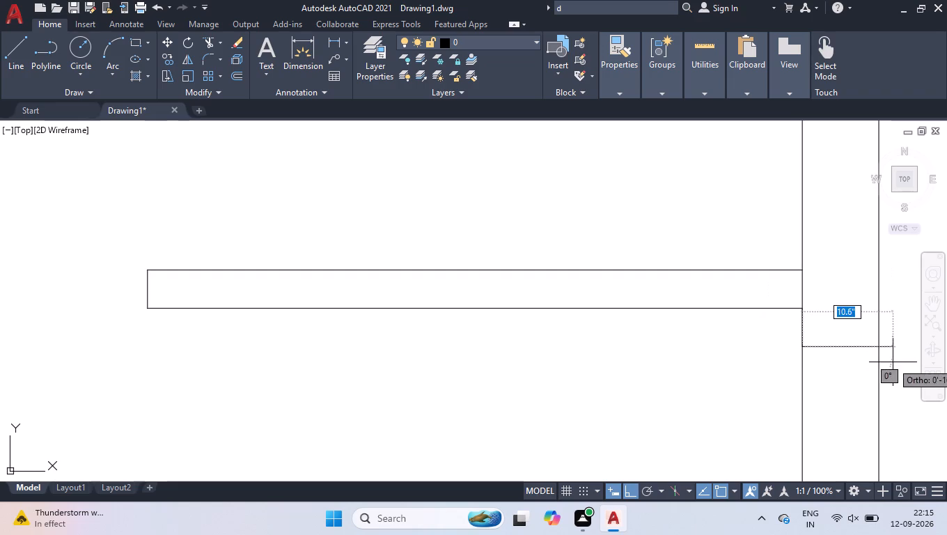
left_click(879, 346)
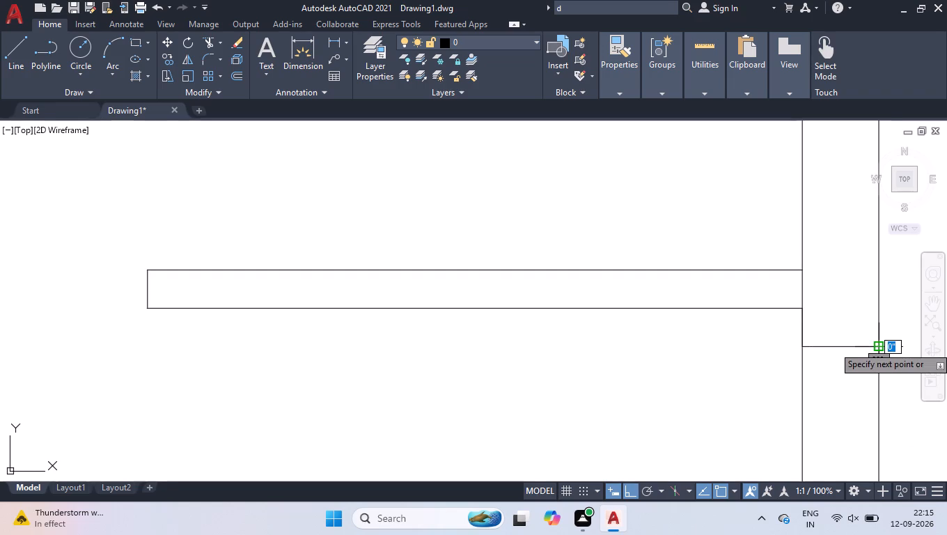
key("space")
key("space")
left_click(801, 270)
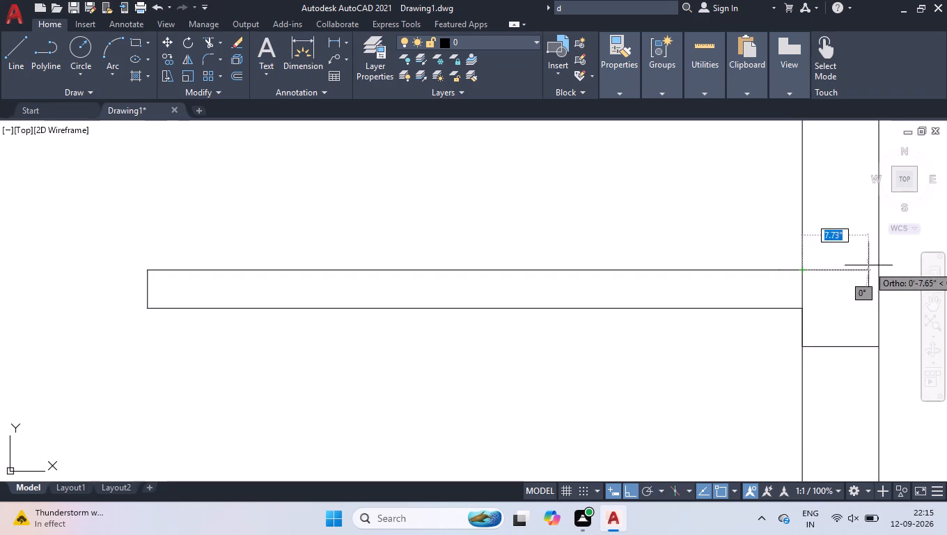
left_click(879, 270)
key("space")
Quick-measure the outer wall's thickness near the plan's lower-right corner.
scroll(716, 247, "down", 6)
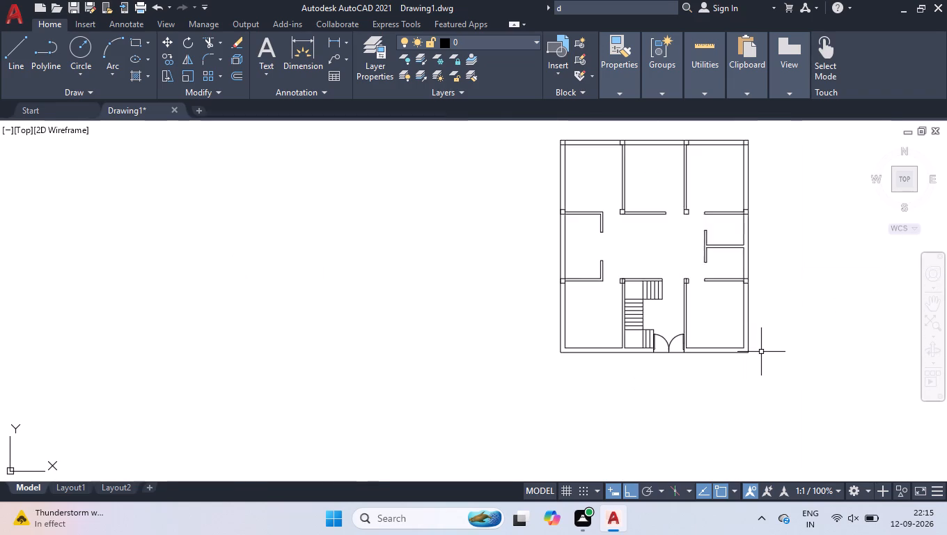
scroll(760, 352, "up", 5)
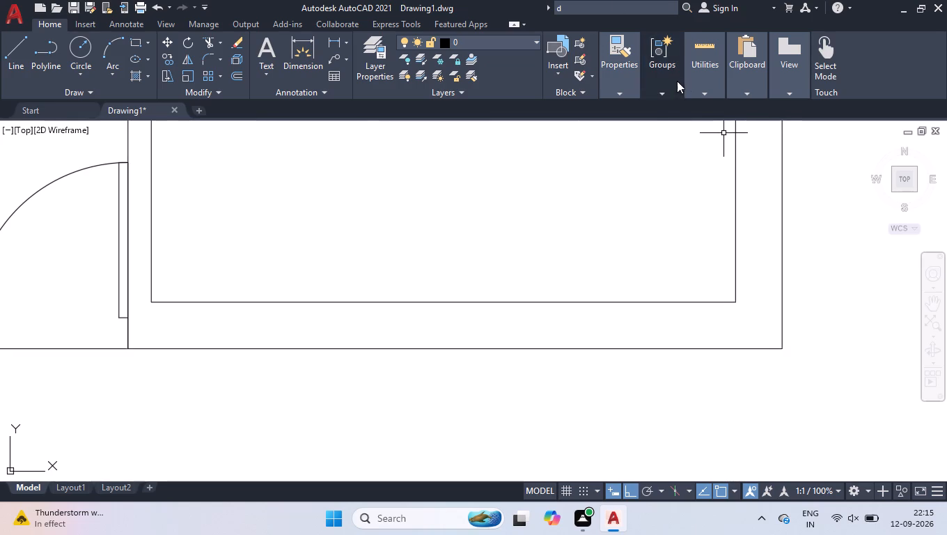
left_click(684, 112)
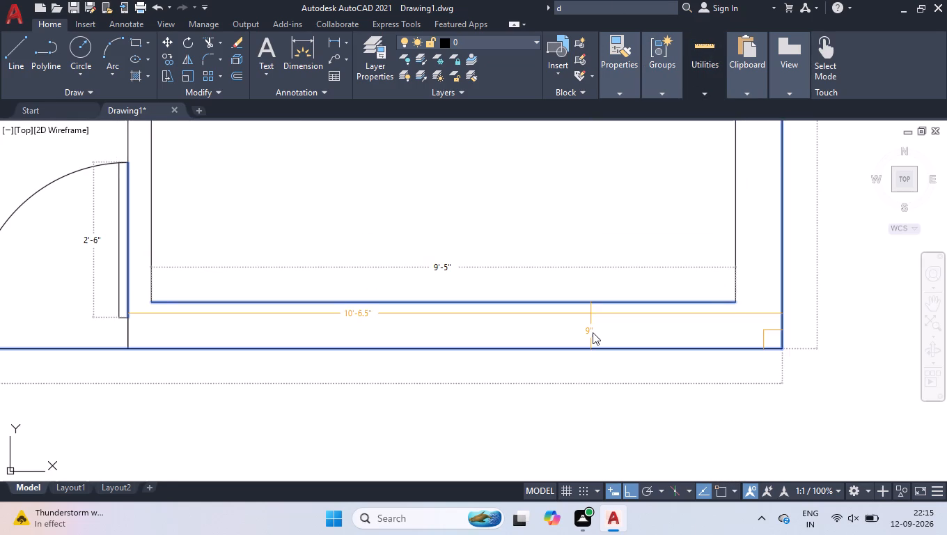
key("space")
Stretch both inner wall lines at the plan's lower-right corner to the outer wall faces, marking off a corner square.
left_click(712, 301)
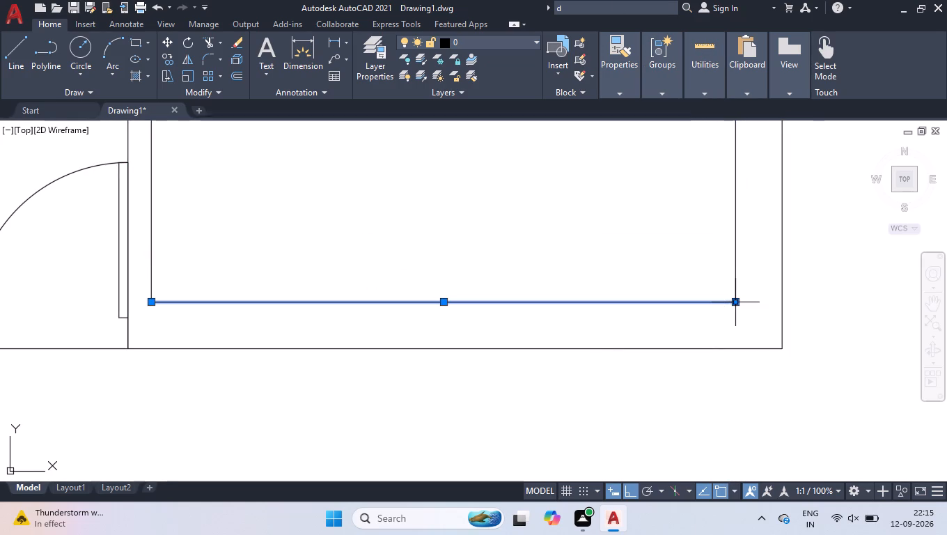
left_click(738, 303)
left_click(783, 302)
left_click(745, 283)
left_click(730, 287)
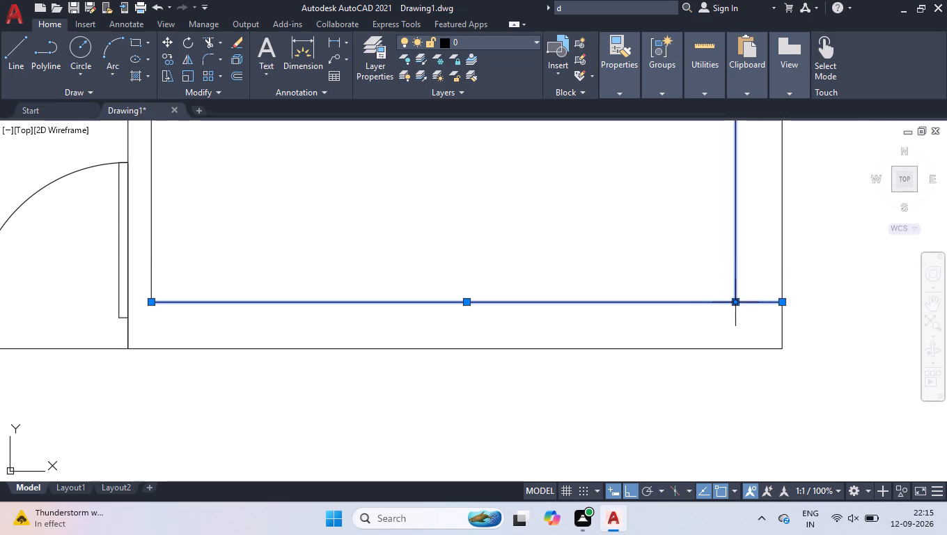
left_click(736, 304)
left_click(733, 347)
right_click(656, 258)
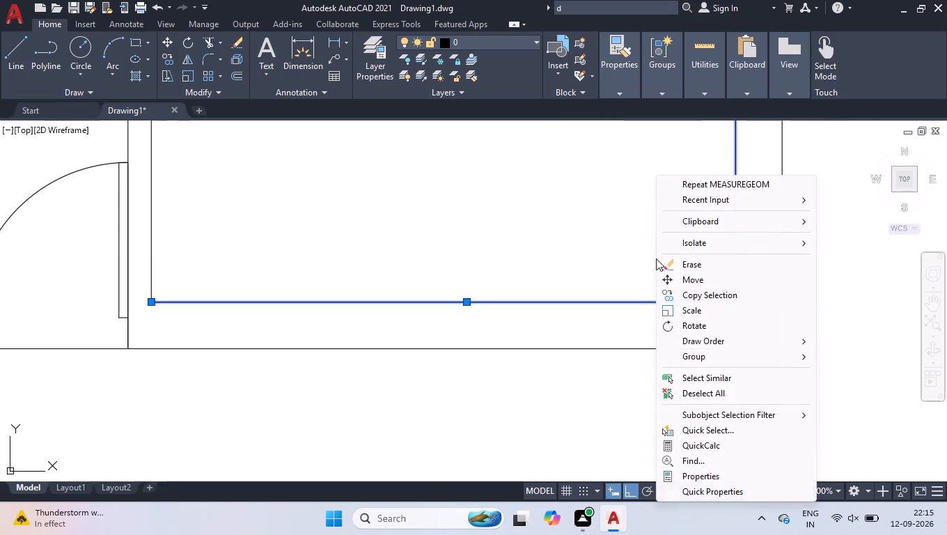
left_click(731, 398)
Draw a 9" square in the bottom outer wall beside the entrance door's right jamb, extending right from the jamb line.
scroll(701, 346, "down", 5)
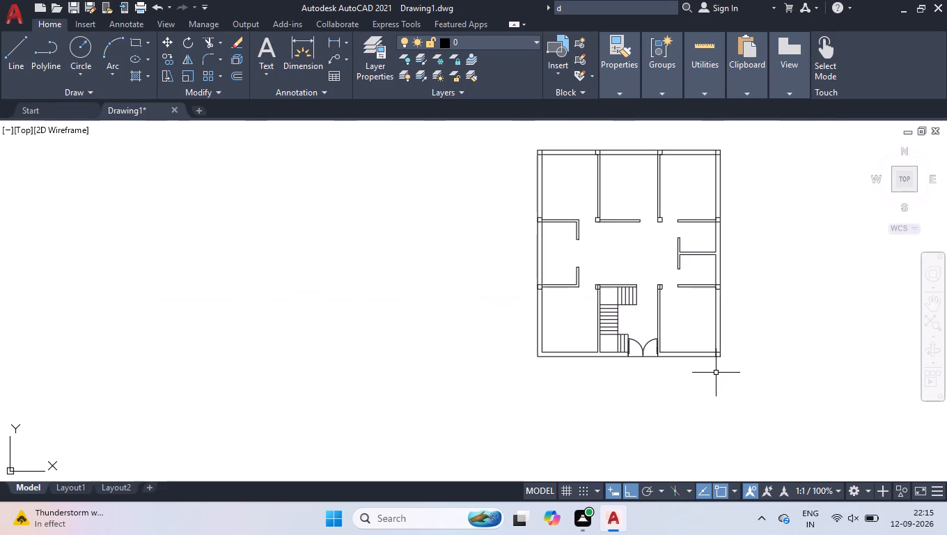
scroll(625, 354, "up", 3)
scroll(693, 349, "up", 2)
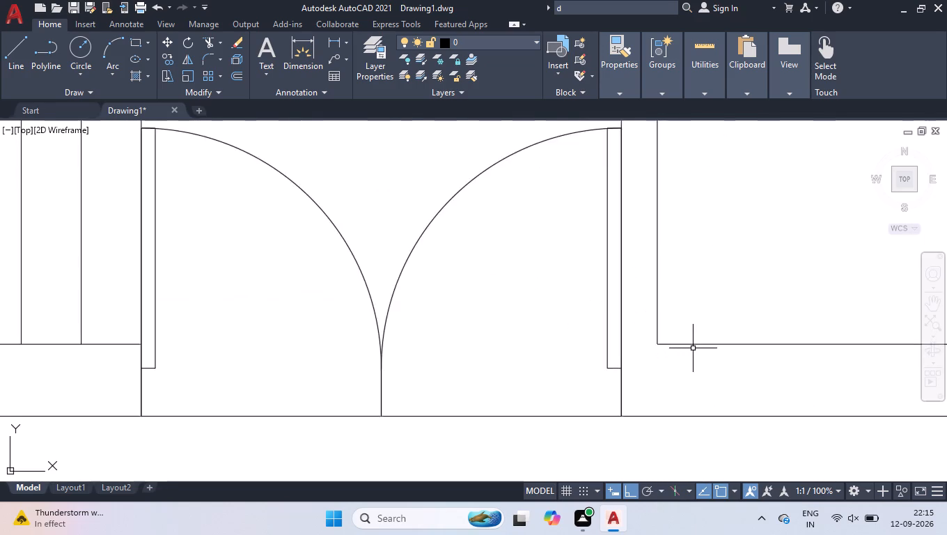
scroll(693, 348, "up", 2)
key("l")
key("Return")
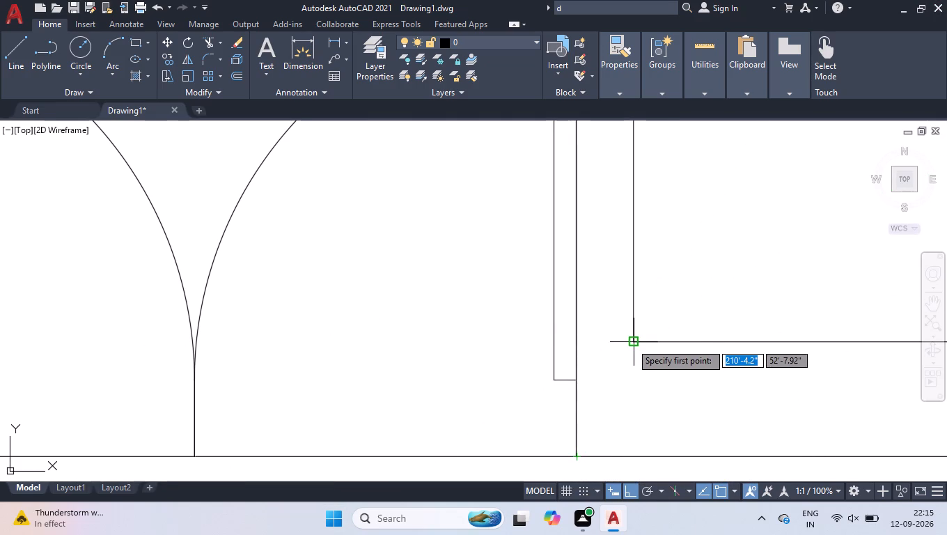
left_click(577, 456)
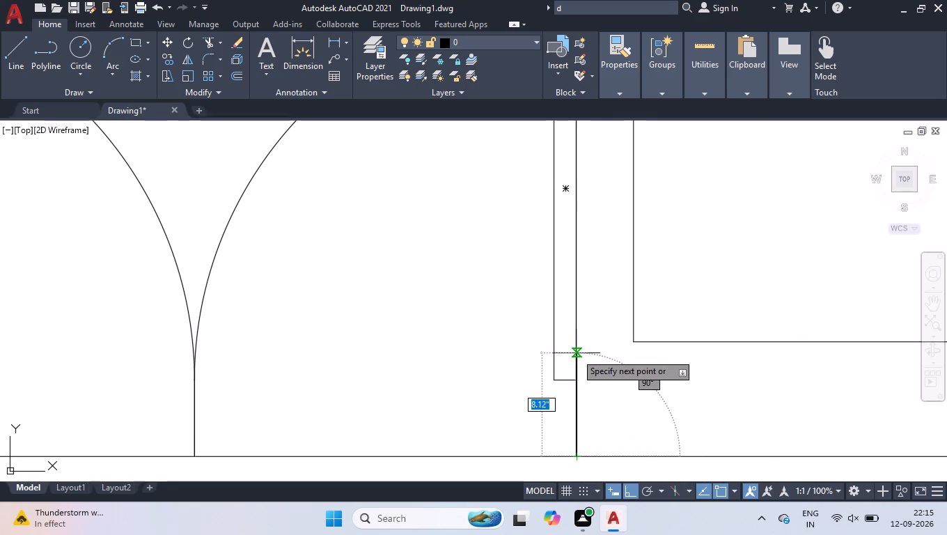
key("9")
key("Return")
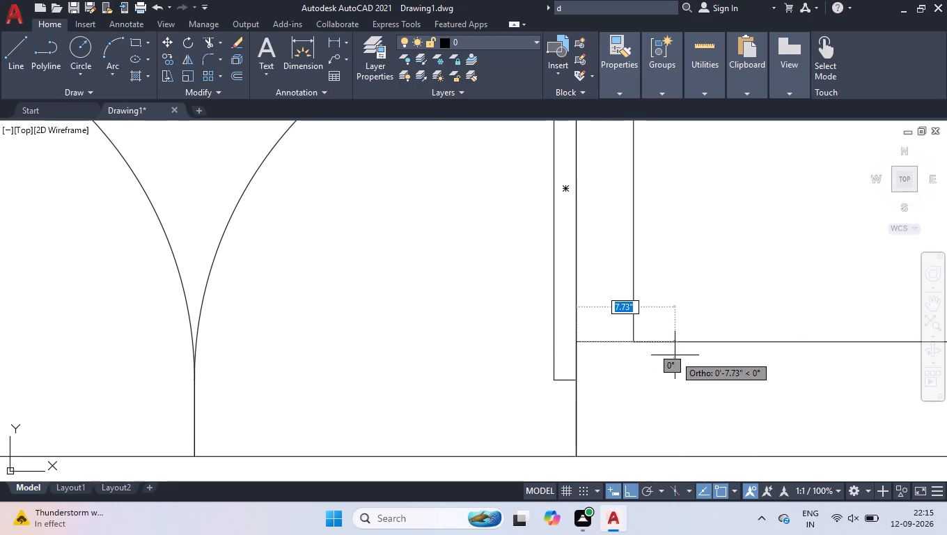
key("9")
key("Return")
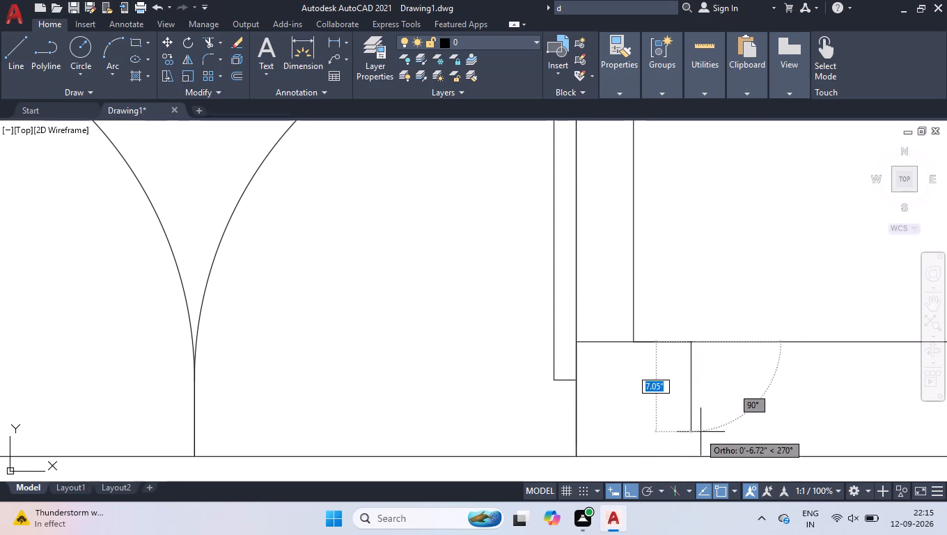
left_click(687, 458)
key("Return")
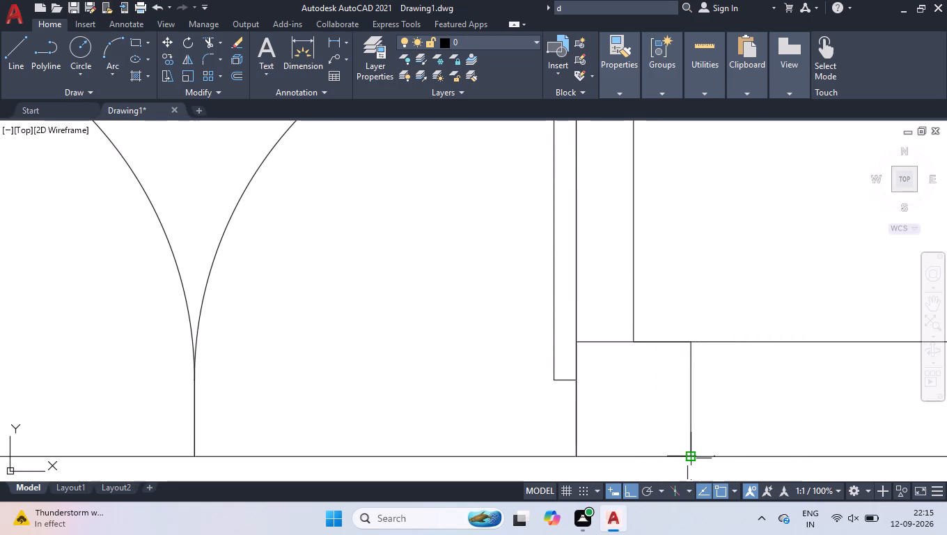
Draw a 9" square in the bottom outer wall below the staircase's left partition, extending left from the partition's staircase-side face.
scroll(600, 280, "down", 4)
scroll(638, 322, "down", 1)
scroll(424, 310, "up", 1)
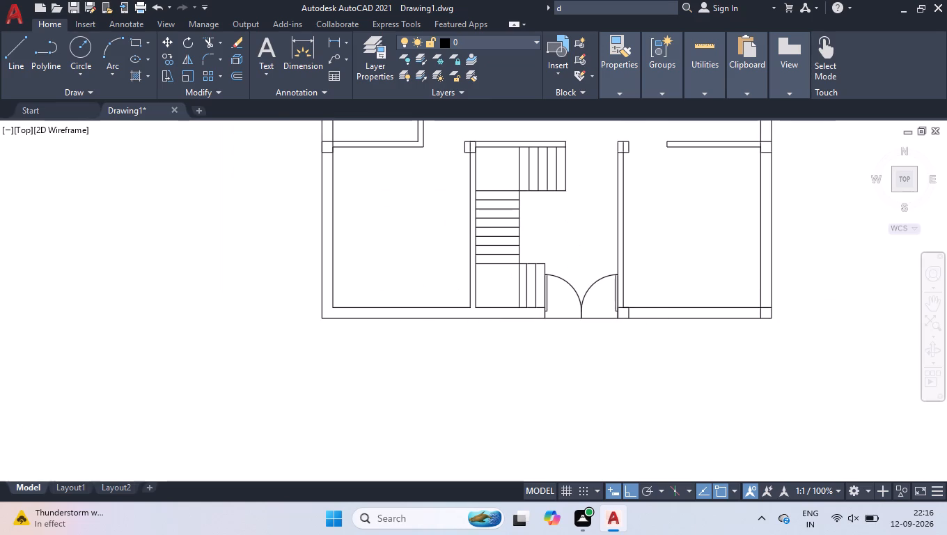
scroll(424, 310, "up", 2)
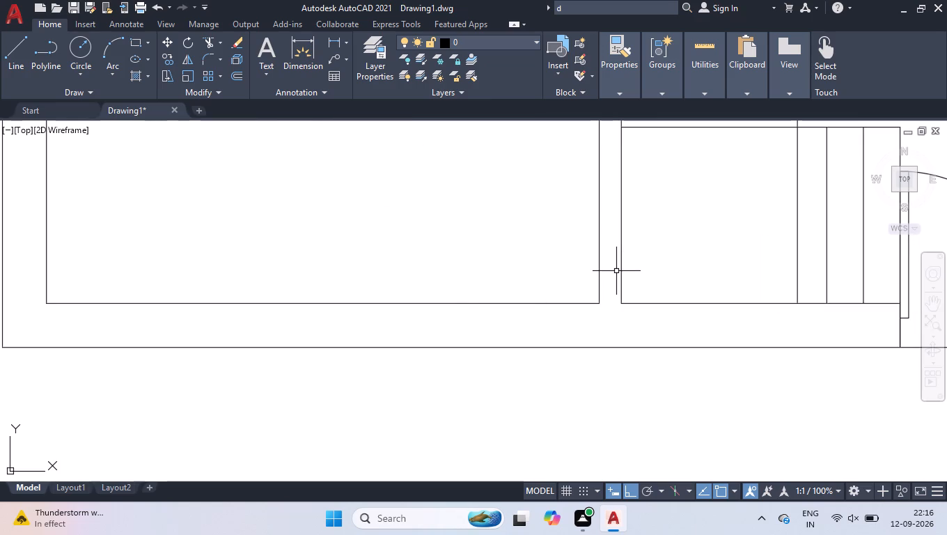
key("l")
key("Return")
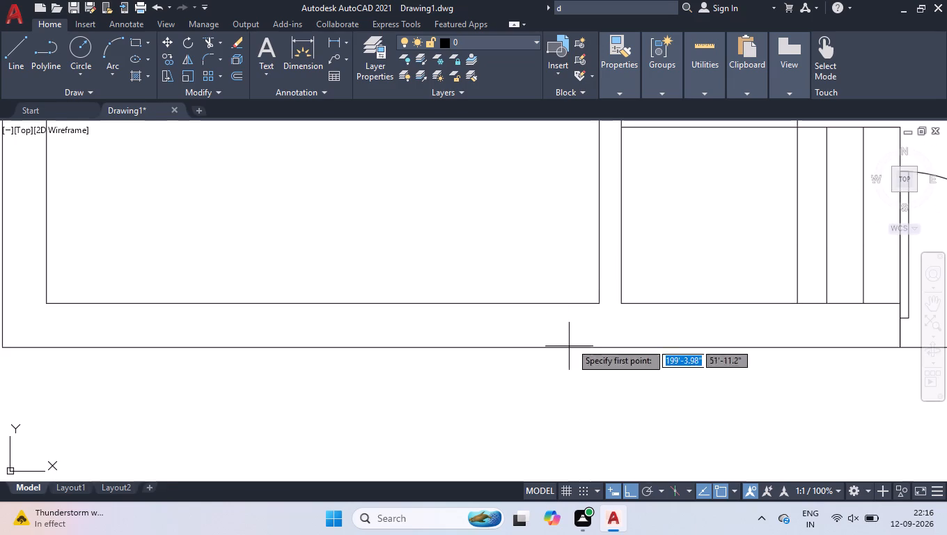
left_click(624, 301)
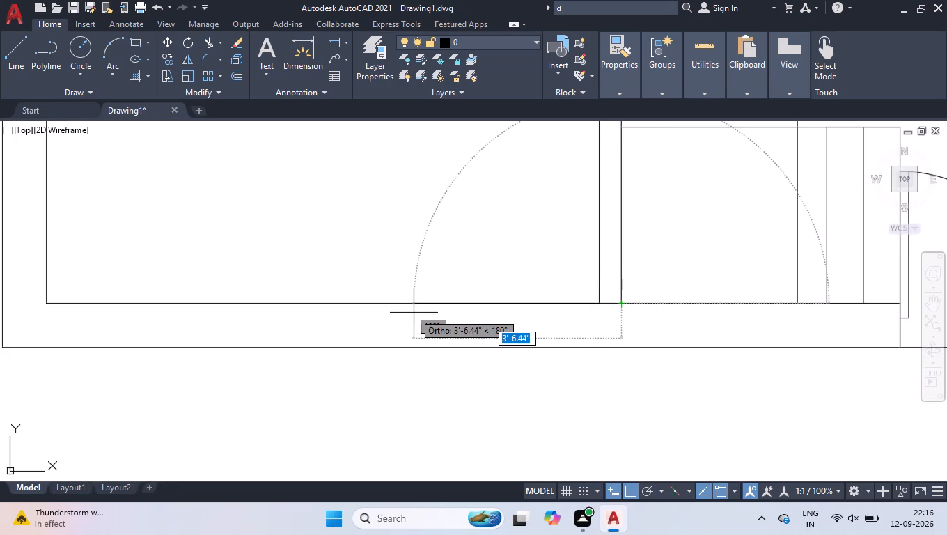
key("9")
key("Return")
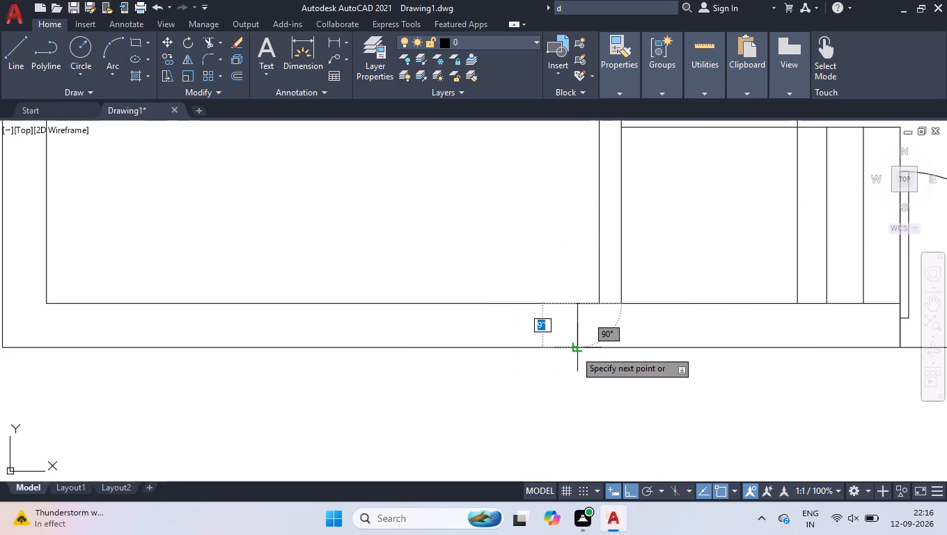
left_click(575, 350)
key("space")
key("space")
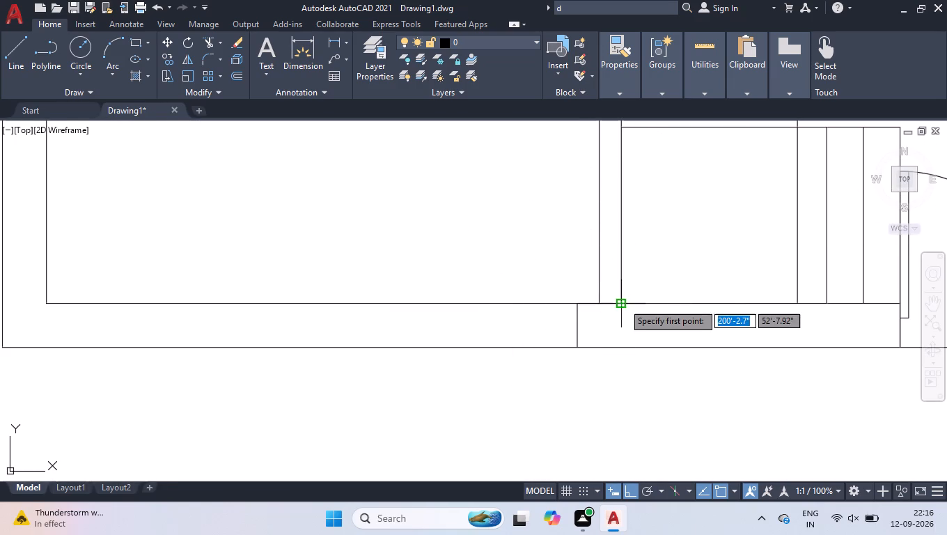
left_click(623, 302)
left_click(620, 346)
key("space")
Stretch both inner wall lines at the plan's lower-left corner to the outer wall faces, marking off a corner square.
scroll(620, 344, "down", 1)
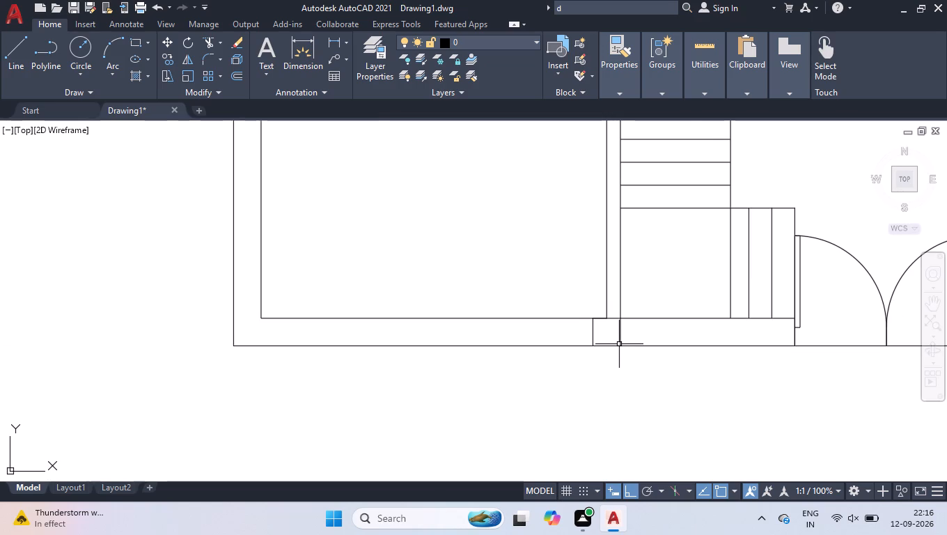
scroll(619, 344, "down", 1)
scroll(386, 336, "up", 2)
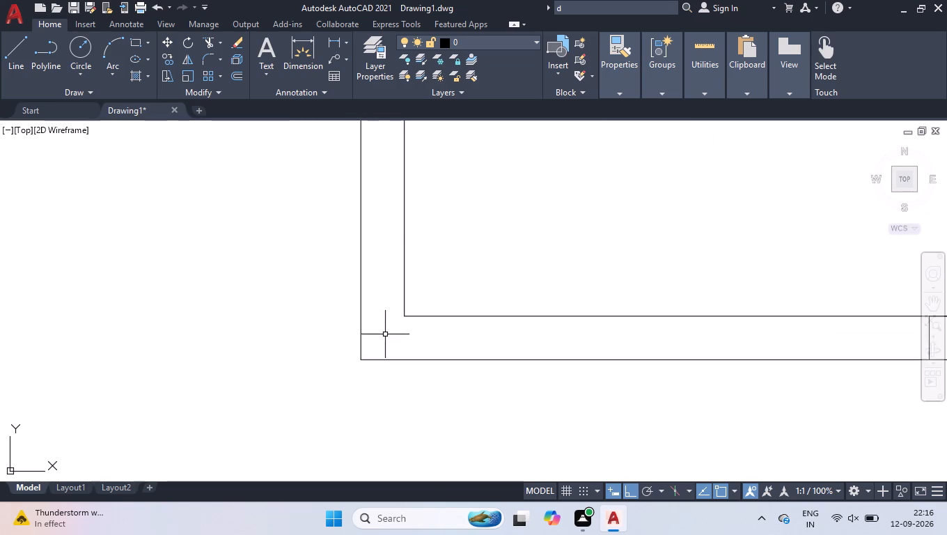
scroll(385, 334, "up", 1)
left_click(460, 303)
left_click(429, 344)
left_click(412, 309)
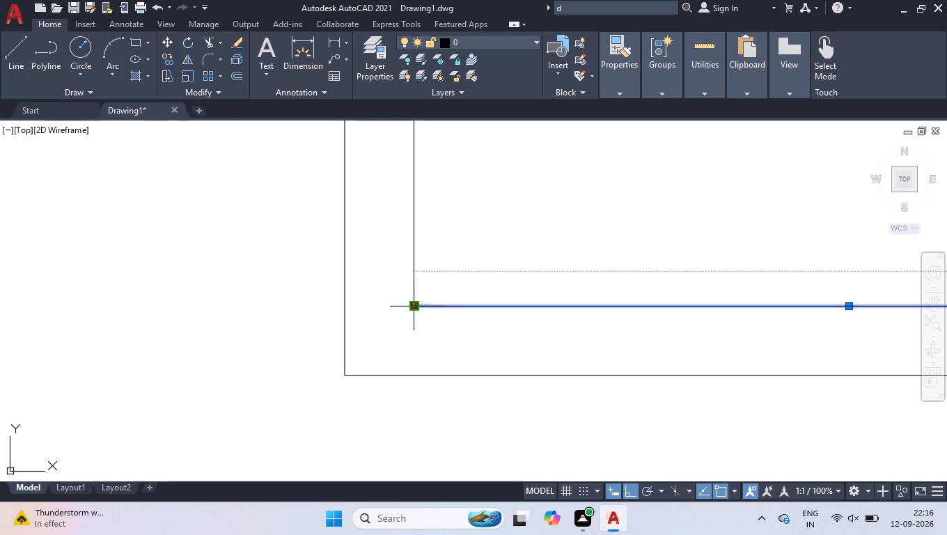
left_click(345, 311)
left_click(449, 272)
left_click(389, 288)
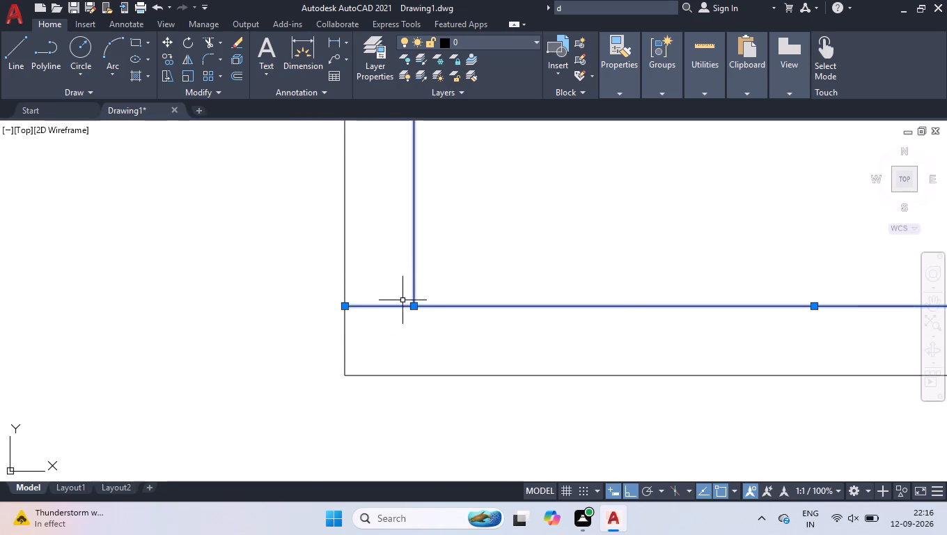
left_click(414, 307)
left_click(414, 375)
right_click(403, 349)
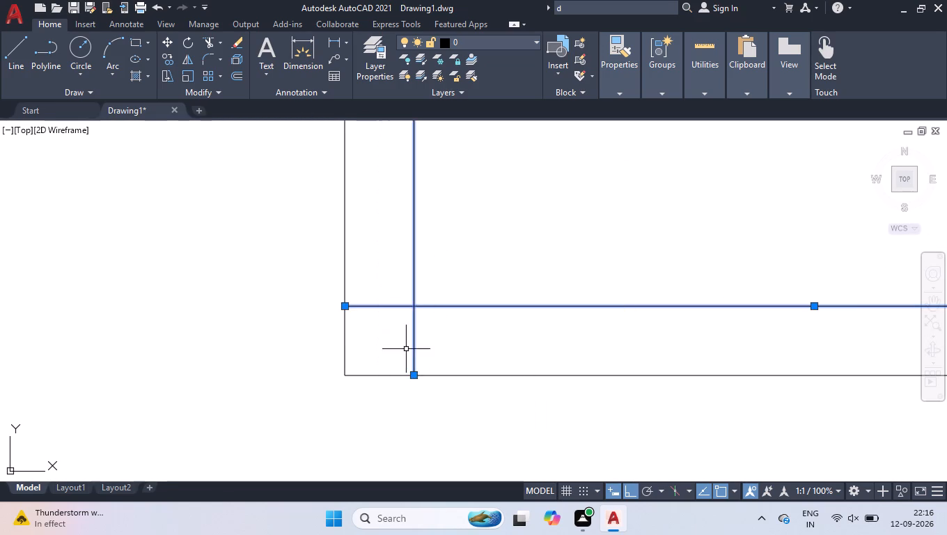
left_click(466, 238)
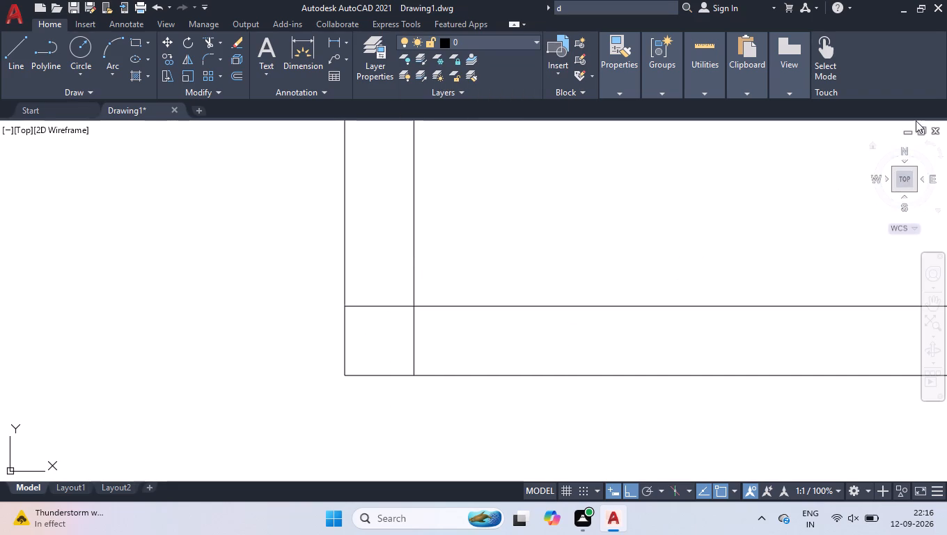
Trim the top outer wall's inner line along the lower edges of the squares at its two partition junctions.
left_click(903, 182)
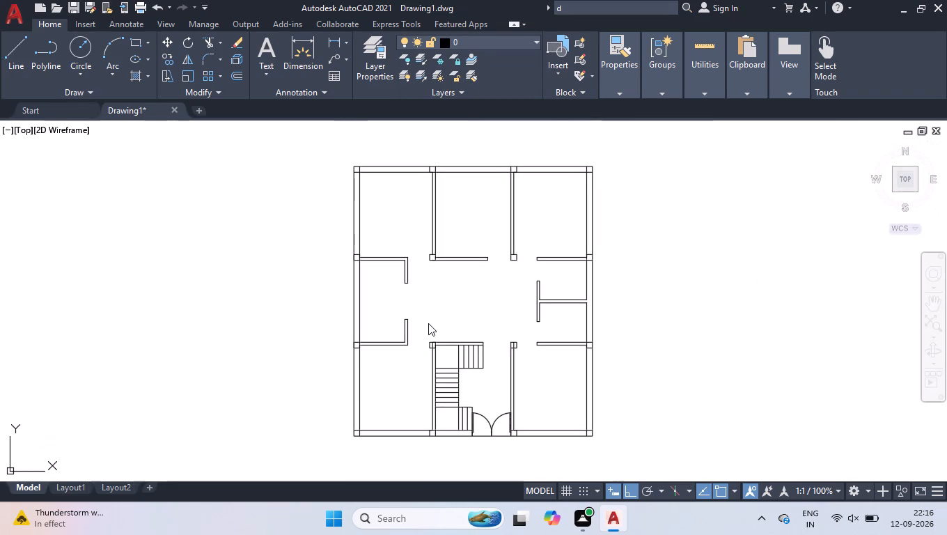
type("tr")
key("Return")
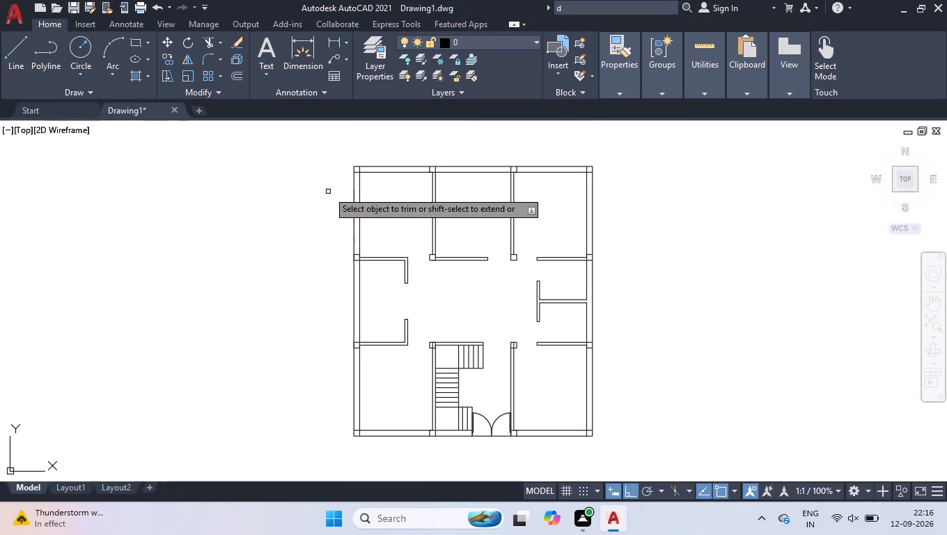
scroll(451, 160, "up", 3)
scroll(354, 183, "up", 3)
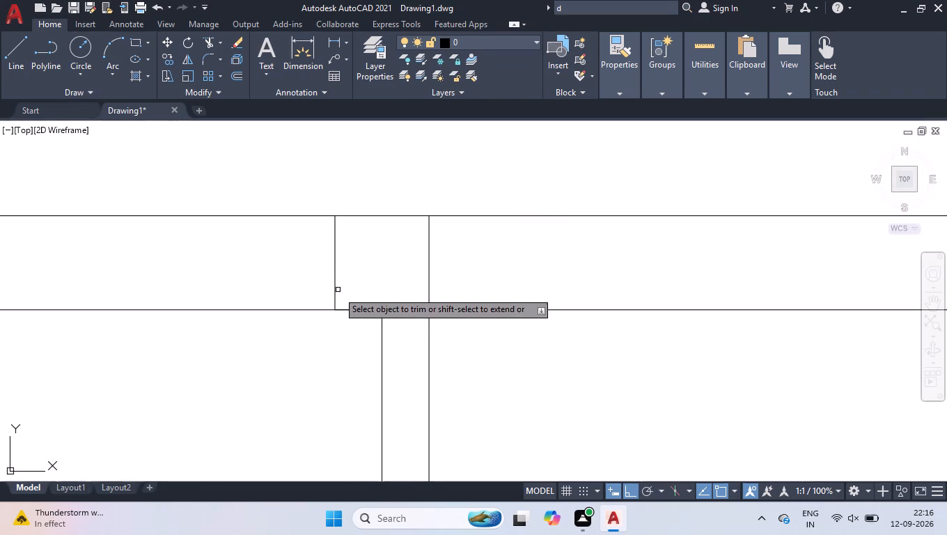
left_click(348, 311)
scroll(345, 323, "down", 2)
scroll(424, 305, "down", 2)
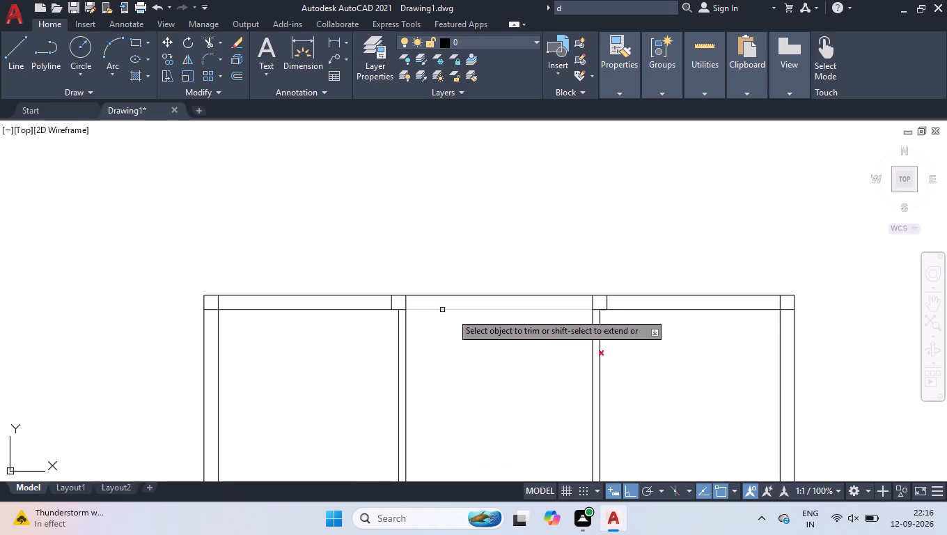
scroll(576, 324, "up", 2)
scroll(682, 292, "up", 3)
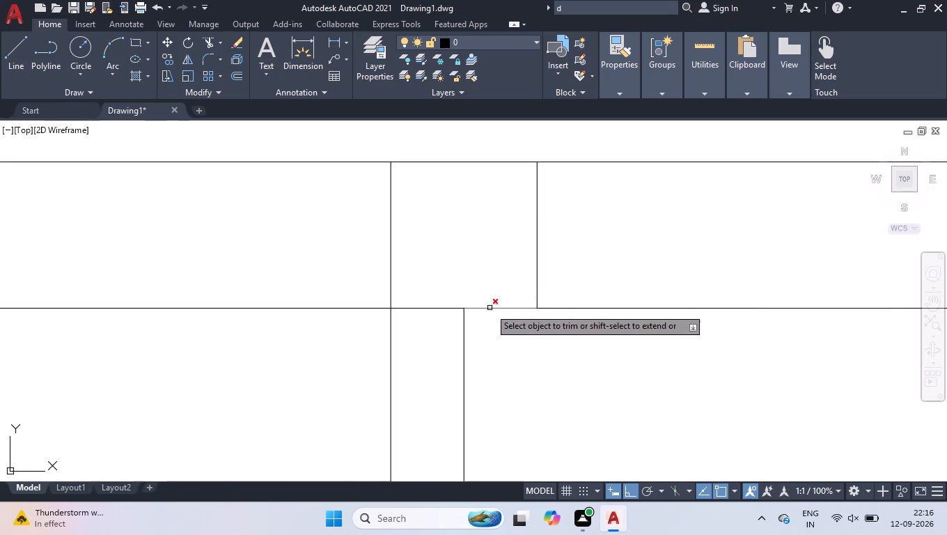
left_click(490, 308)
Trim the right outer wall's inner line along the square at the upper-right room's bottom partition.
scroll(492, 350, "down", 3)
scroll(592, 318, "down", 1)
scroll(573, 241, "down", 2)
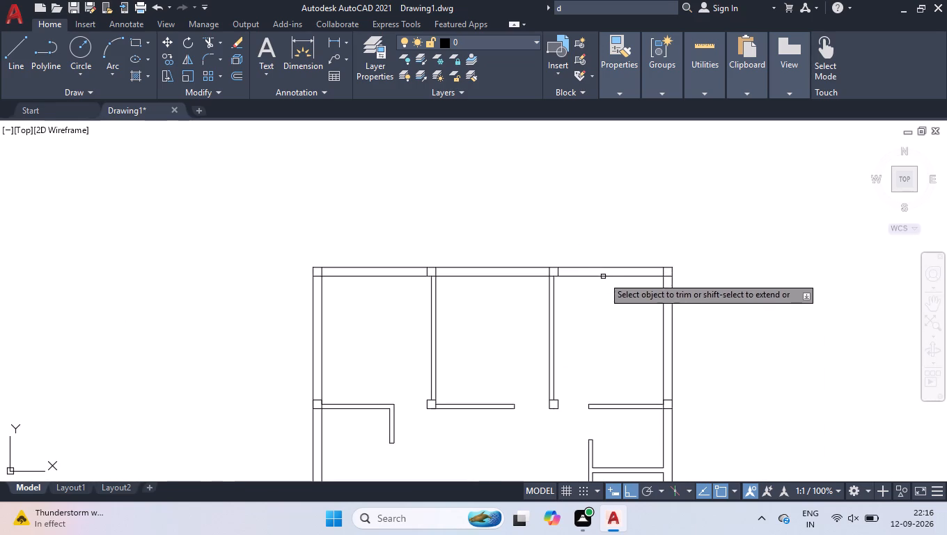
scroll(662, 408, "up", 5)
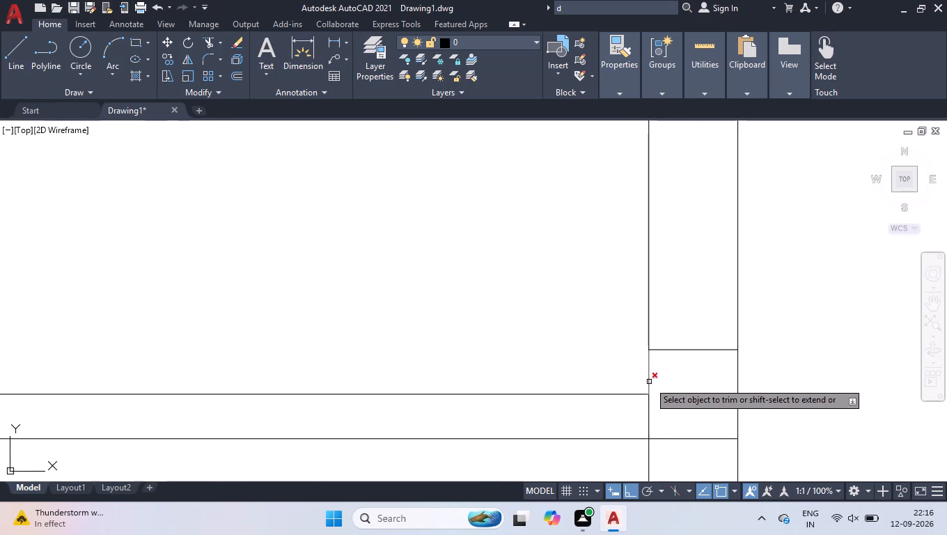
left_click(649, 380)
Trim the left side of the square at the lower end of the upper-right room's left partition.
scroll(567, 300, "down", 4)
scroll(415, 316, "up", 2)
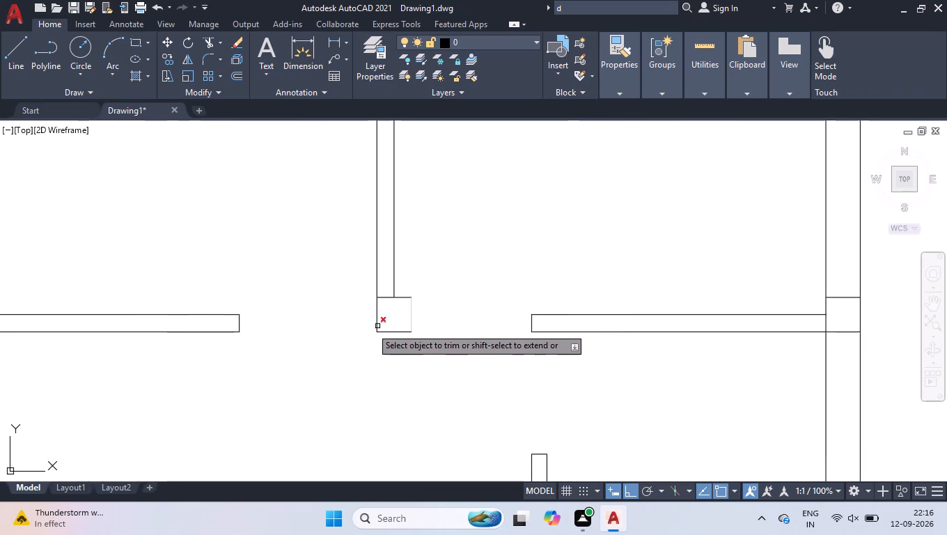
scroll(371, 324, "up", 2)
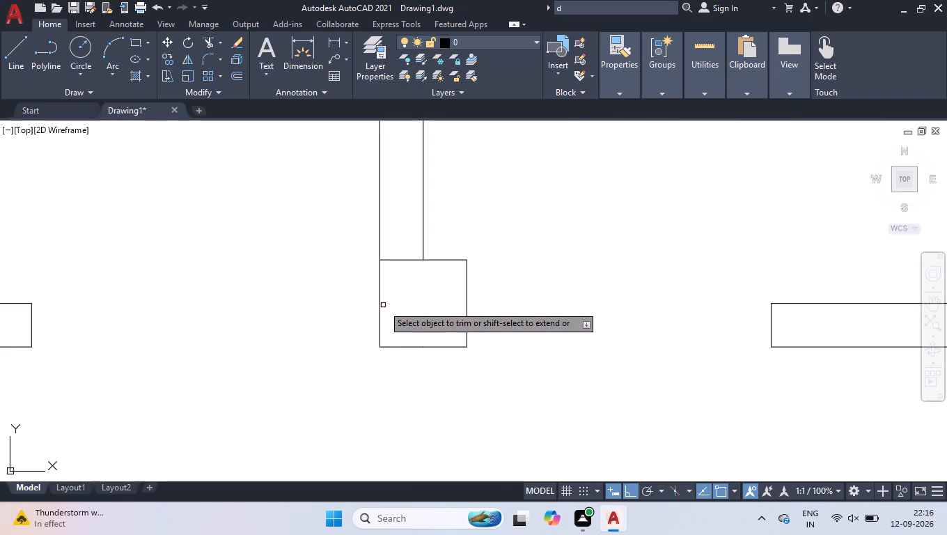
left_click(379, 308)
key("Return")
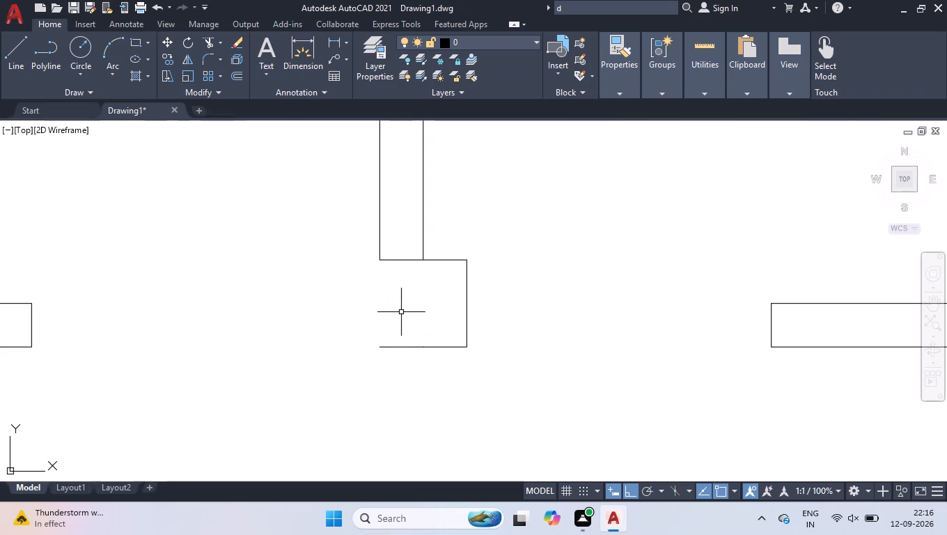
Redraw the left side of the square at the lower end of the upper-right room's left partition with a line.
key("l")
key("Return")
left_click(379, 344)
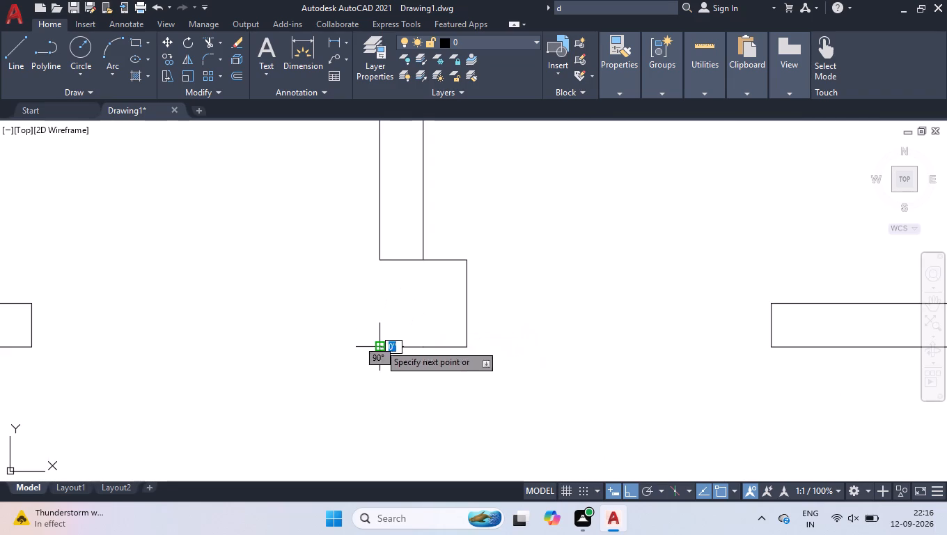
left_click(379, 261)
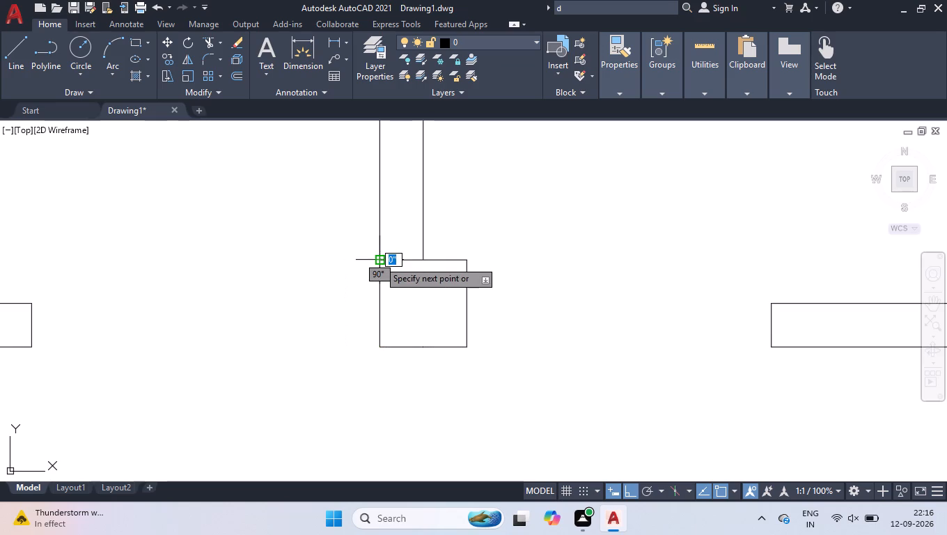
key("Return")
Trim the left outer wall's inner line along the square at the upper-left room's bottom partition.
type("tr")
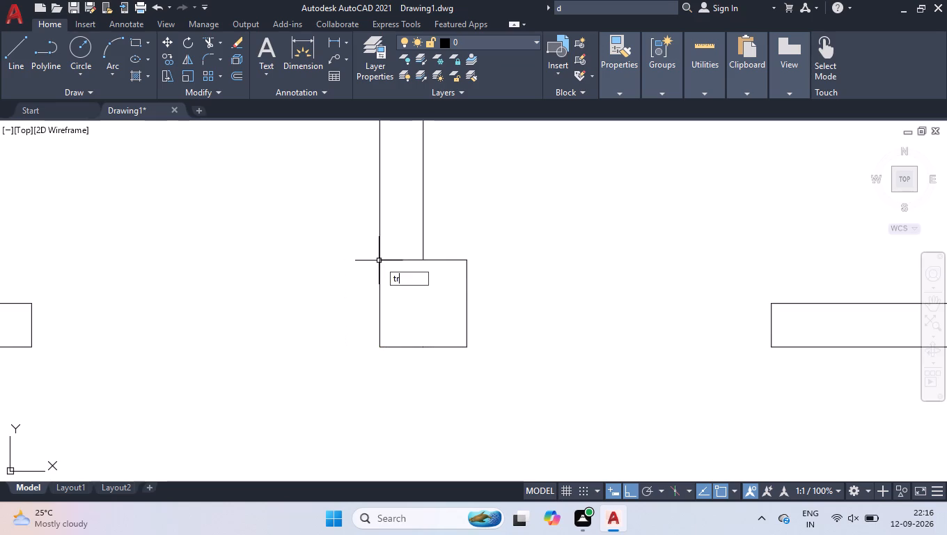
key("Return")
scroll(406, 309, "down", 2)
scroll(338, 338, "down", 1)
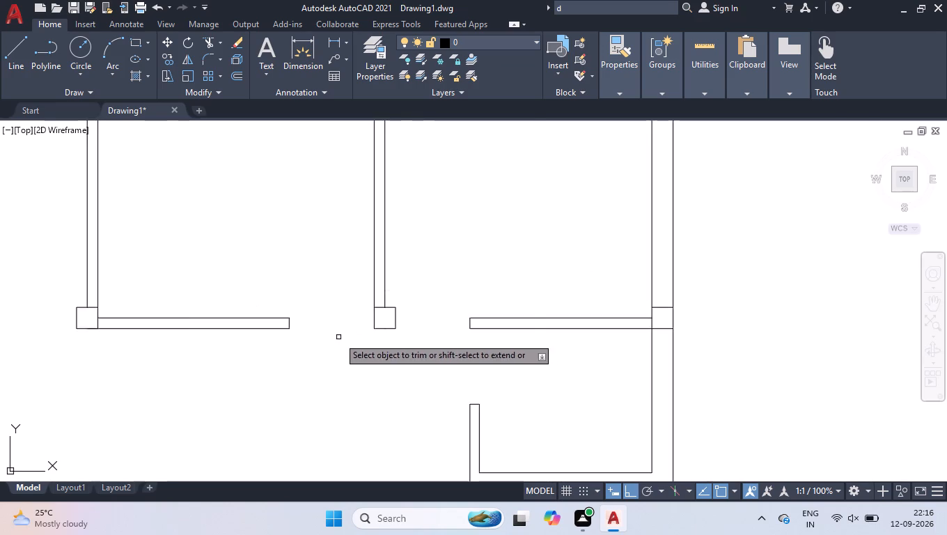
scroll(338, 337, "down", 1)
scroll(188, 325, "up", 3)
scroll(115, 350, "up", 2)
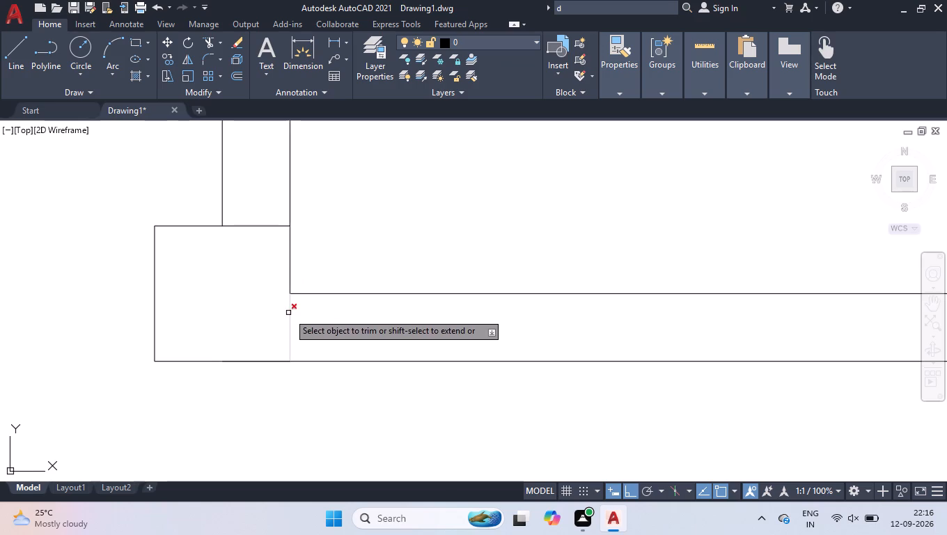
scroll(305, 282, "down", 4)
scroll(10, 295, "up", 1)
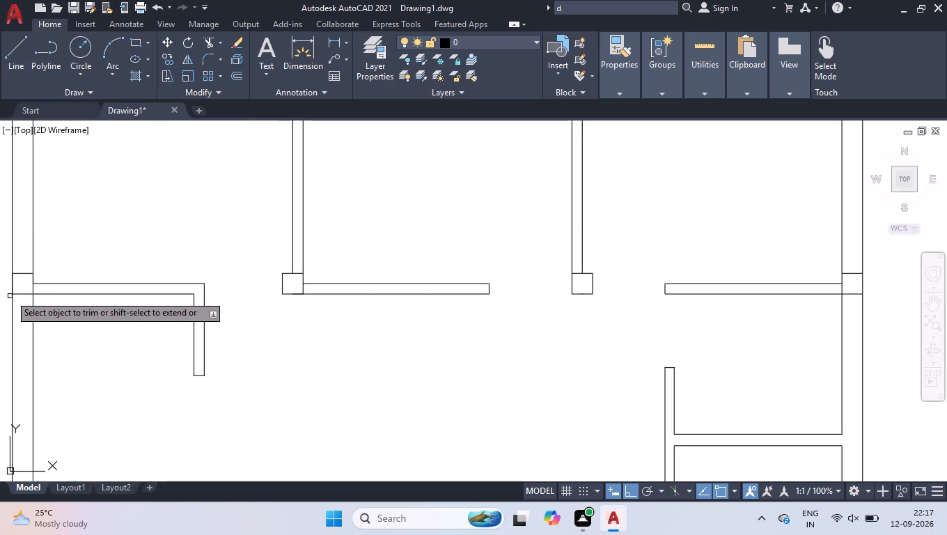
scroll(10, 295, "up", 2)
left_click(104, 235)
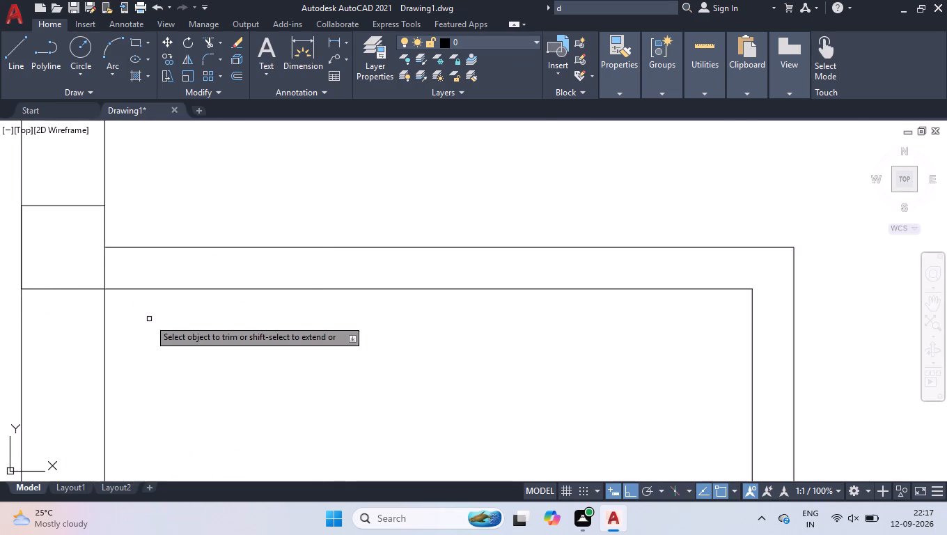
Trim the left outer wall's outer and inner lines along the square at the lower-left room's top partition.
scroll(156, 325, "down", 2)
scroll(213, 263, "down", 4)
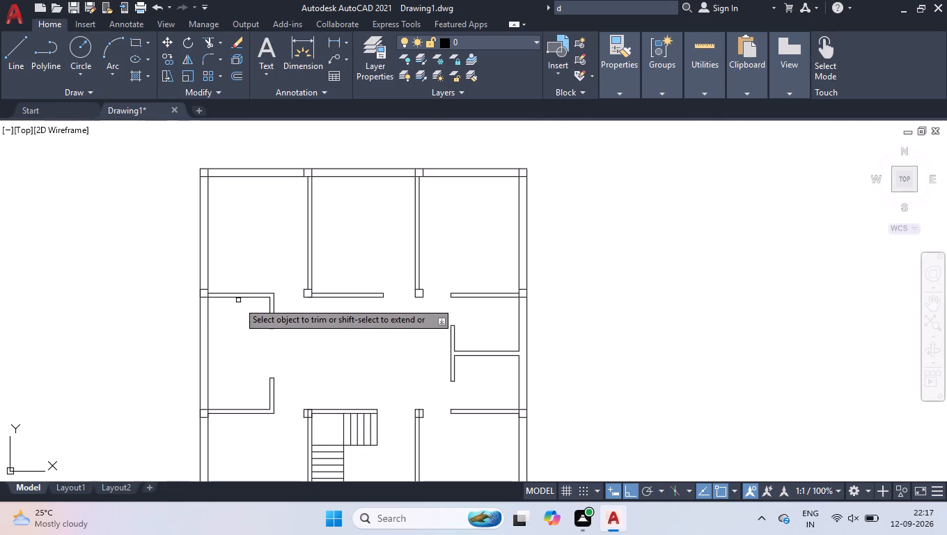
scroll(203, 424, "up", 5)
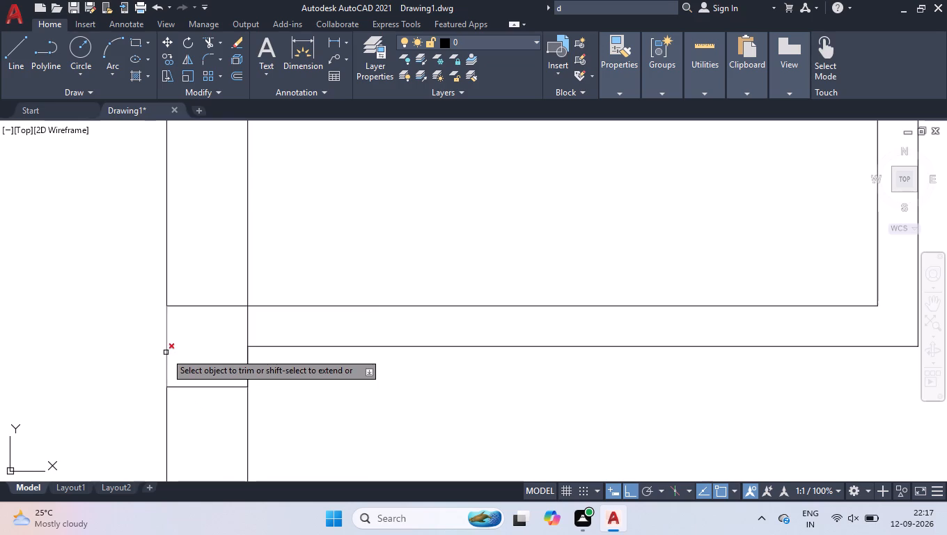
left_click(166, 352)
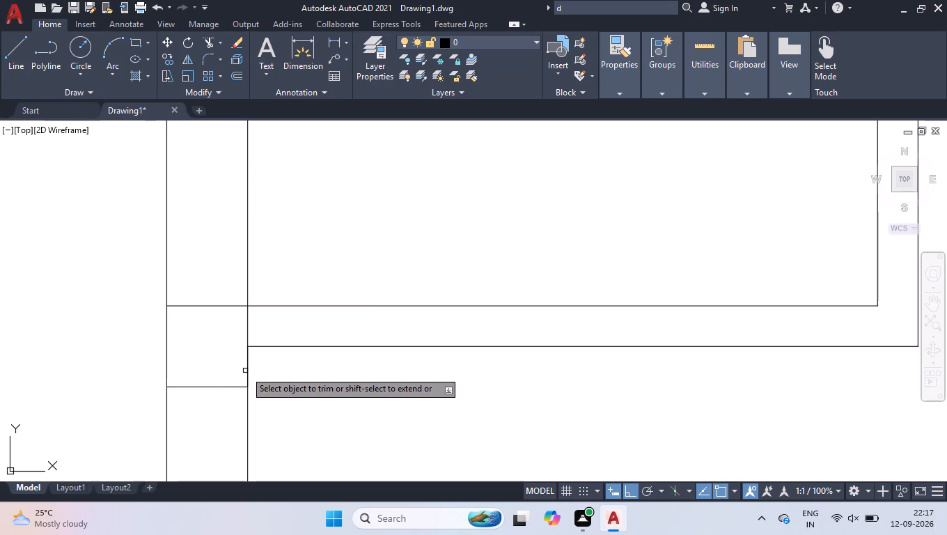
left_click(249, 369)
Trim the overlapping wall lines and the partition line crossing the square at the staircase's upper-left corner.
scroll(205, 325, "down", 3)
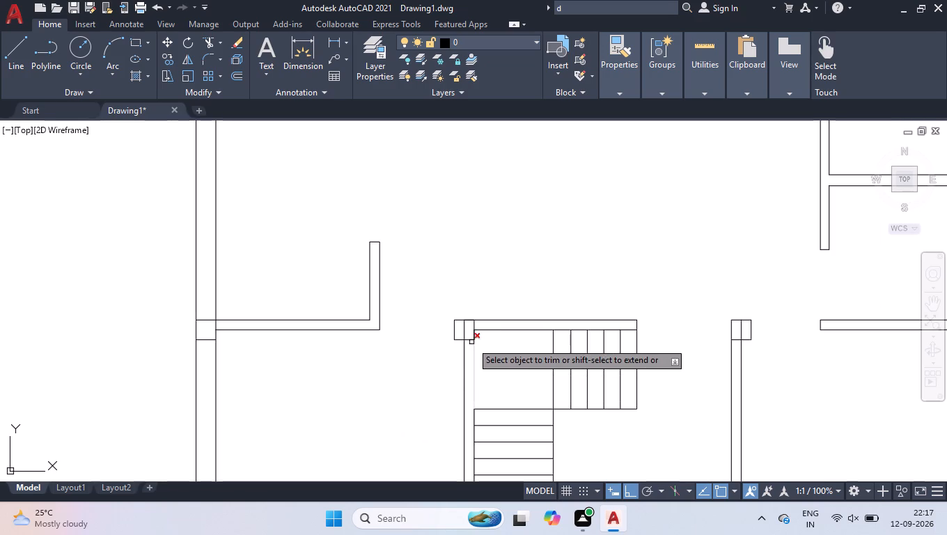
scroll(471, 342, "up", 3)
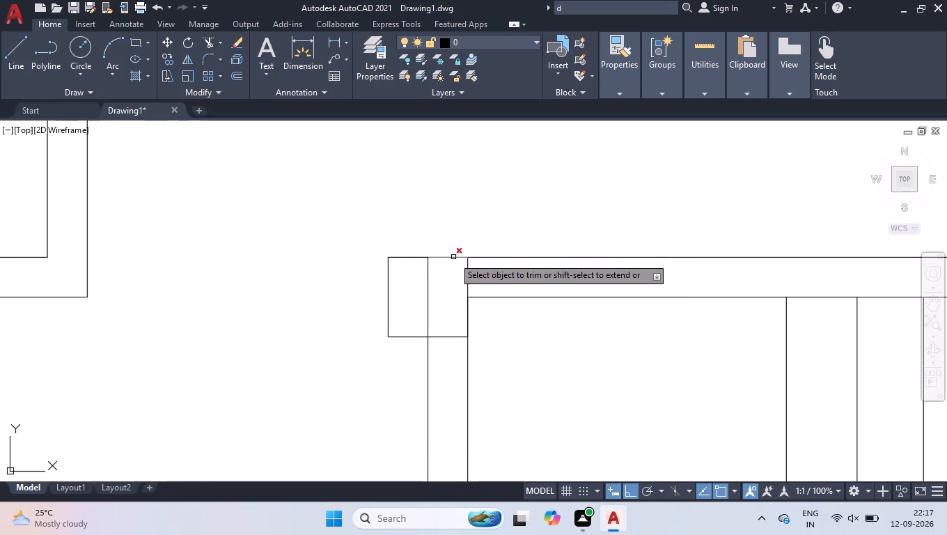
left_click(453, 257)
left_click(468, 313)
left_click(435, 303)
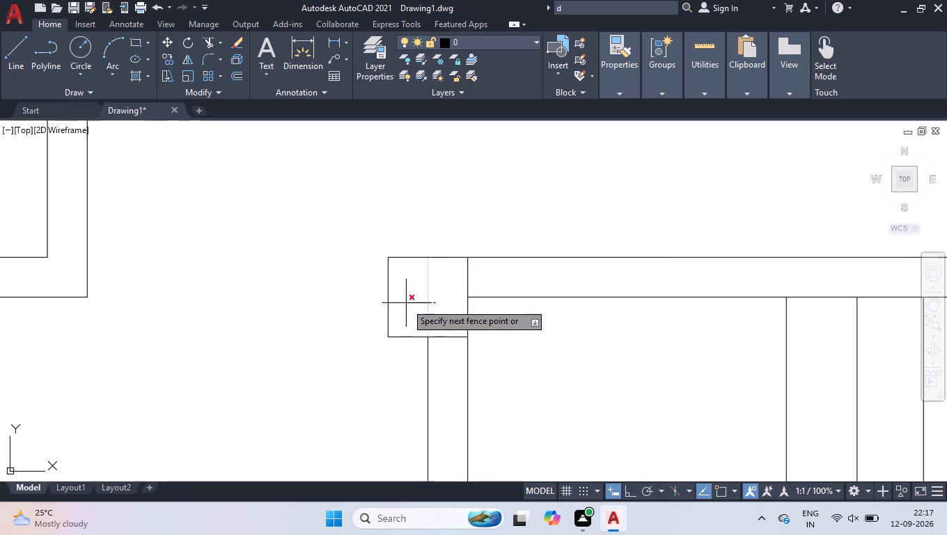
left_click(405, 302)
Trim the partition line crossing the square at the upper end of the lower-right room's left partition.
scroll(213, 337, "down", 4)
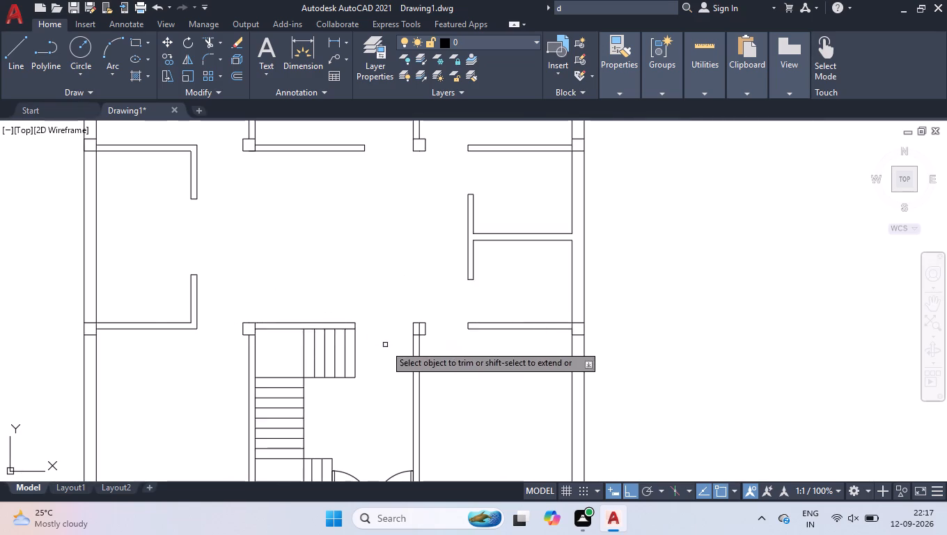
scroll(386, 344, "up", 3)
scroll(517, 288, "up", 2)
left_click(503, 288)
left_click(465, 298)
Trim the right outer wall's inner line along the square at the lower-right room's top partition.
scroll(464, 295, "down", 3)
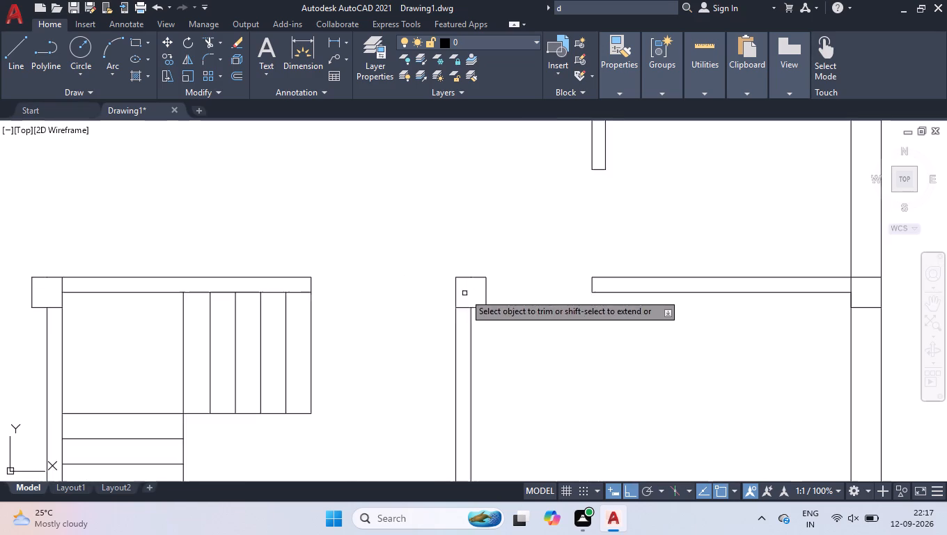
scroll(292, 261, "down", 3)
scroll(439, 278, "up", 5)
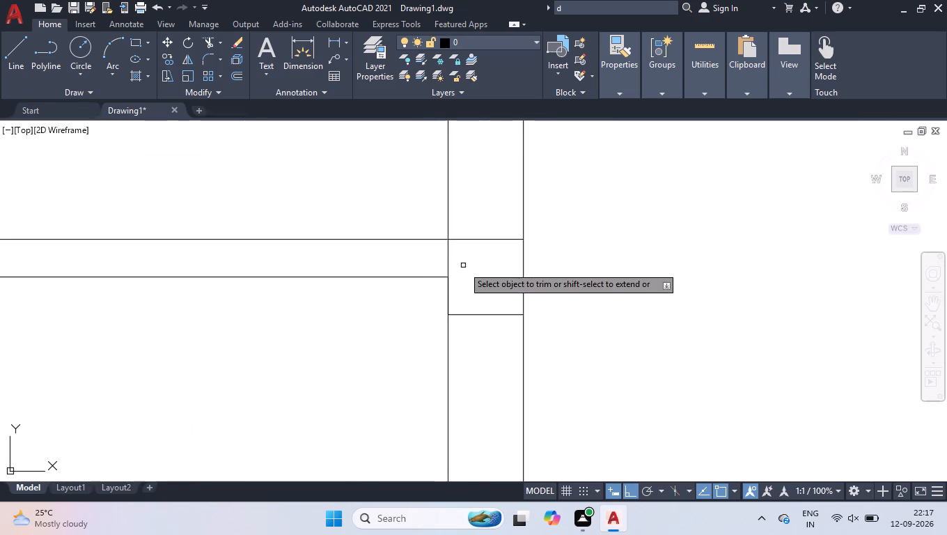
left_click(448, 293)
Trim the overlapping lines along the left and top sides of the bottom-wall square beside the entrance door's right leaf.
scroll(492, 223, "down", 4)
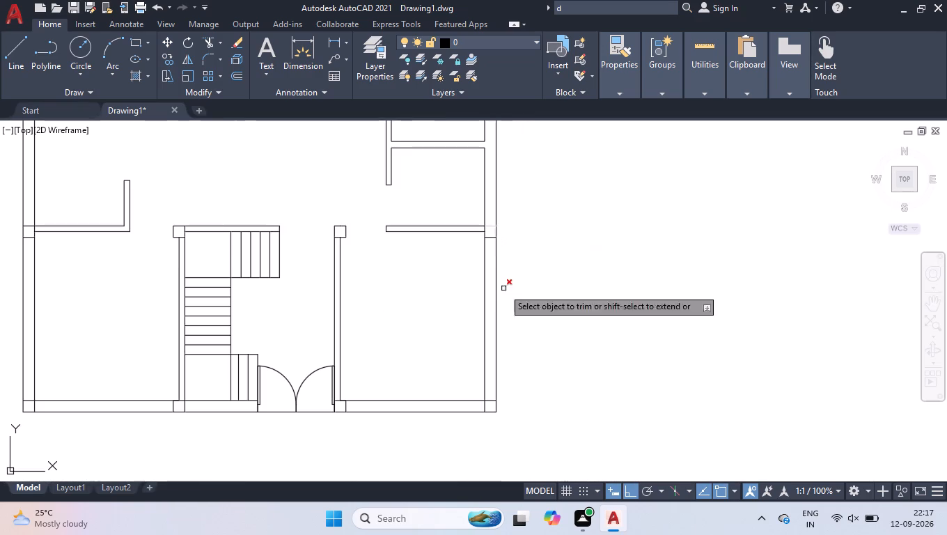
scroll(342, 416, "up", 4)
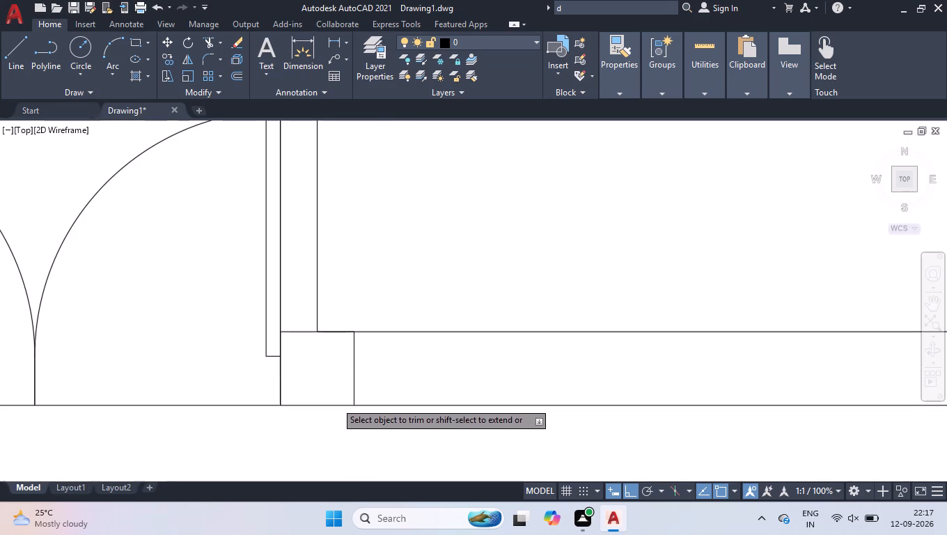
left_click(281, 384)
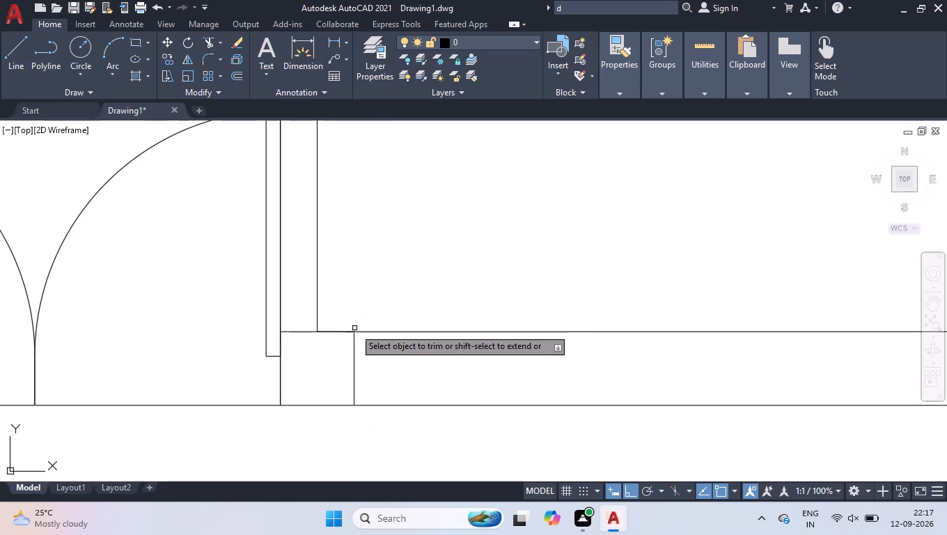
left_click(346, 331)
Trim the overlapping line along the top of the bottom-wall square at the staircase's left partition.
scroll(302, 380, "down", 2)
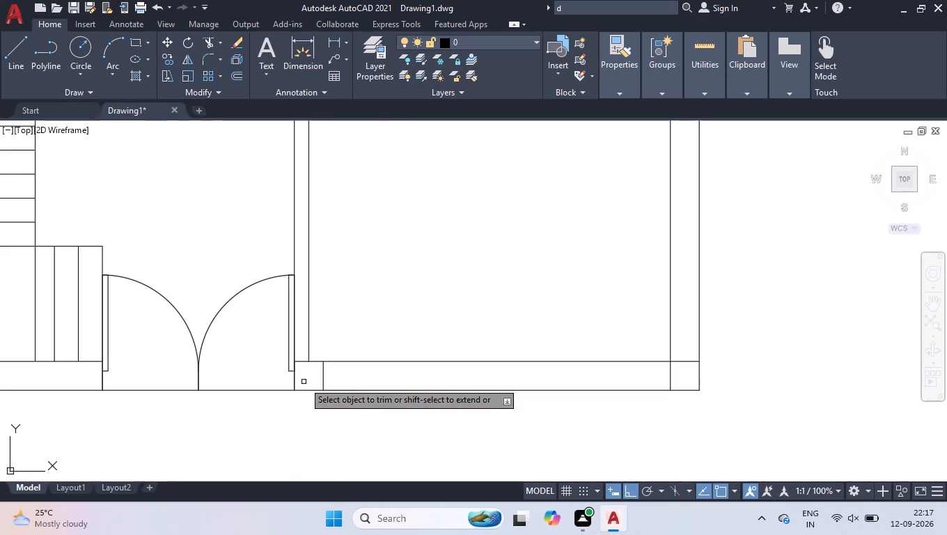
scroll(297, 385, "down", 2)
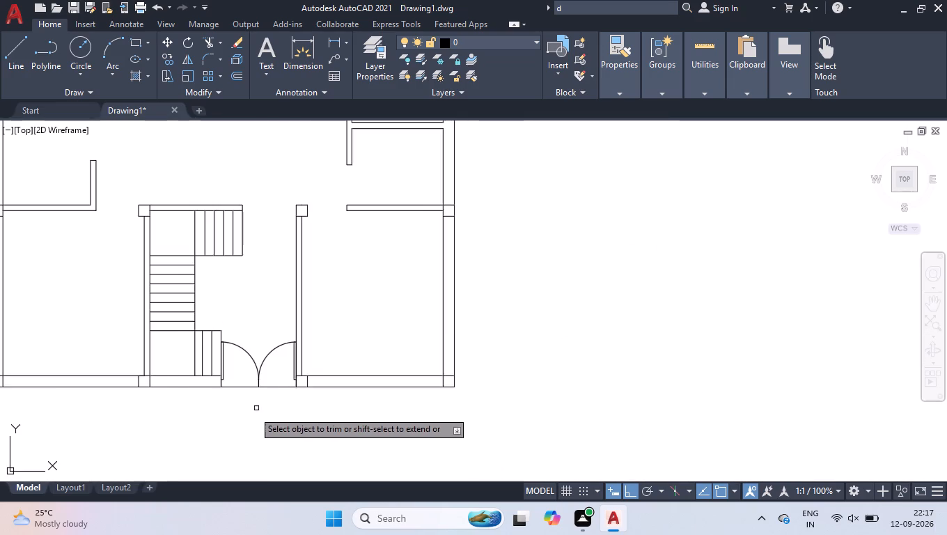
scroll(253, 412, "down", 1)
scroll(177, 388, "up", 6)
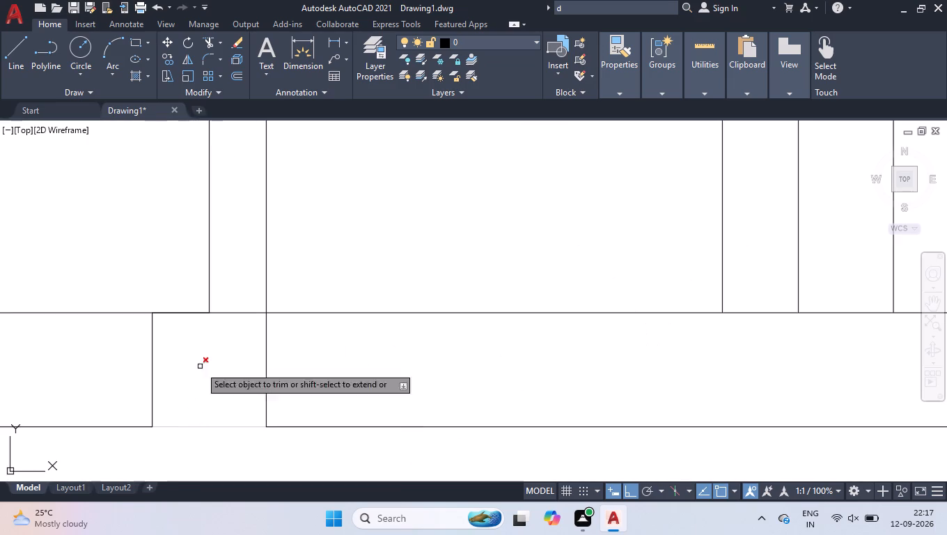
left_click(194, 313)
scroll(297, 336, "down", 6)
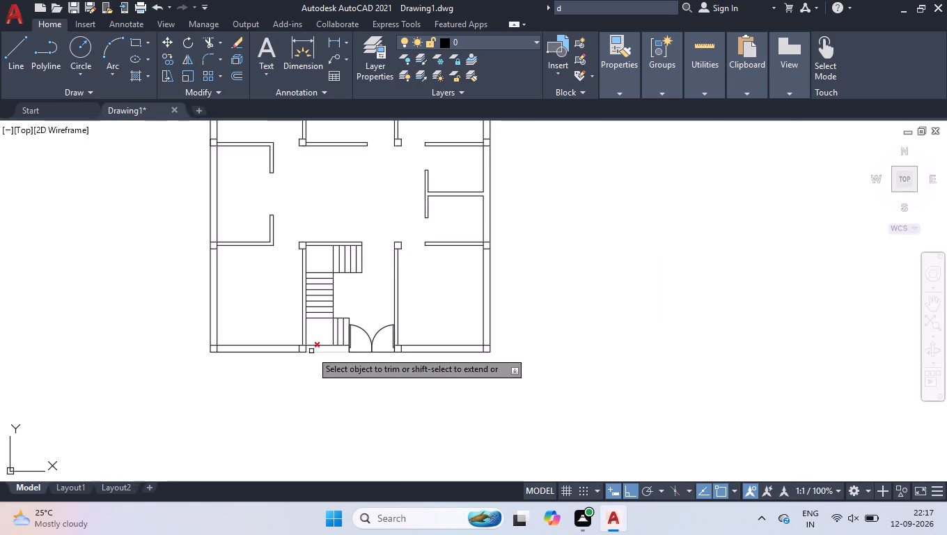
key("Return")
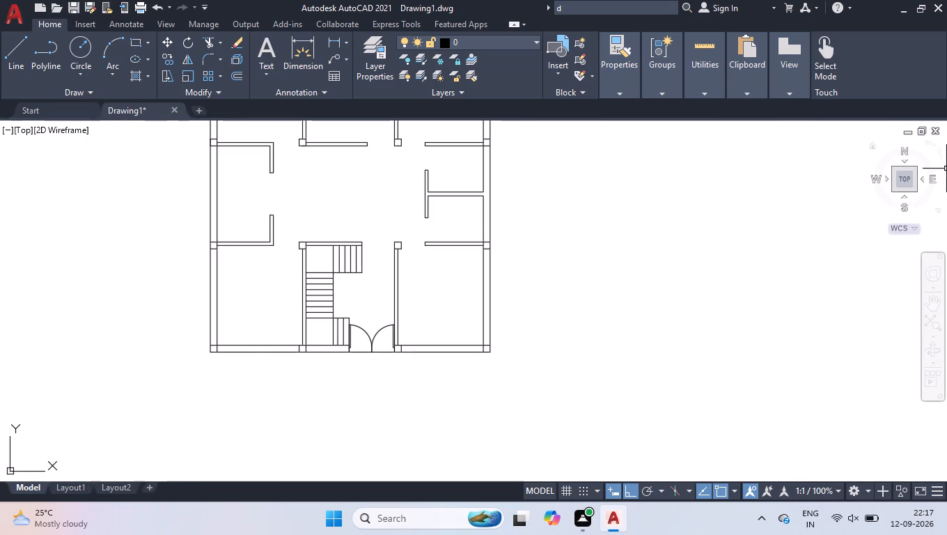
Hatch the four squares along the top outer wall with the SOLID pattern in red.
left_click(904, 183)
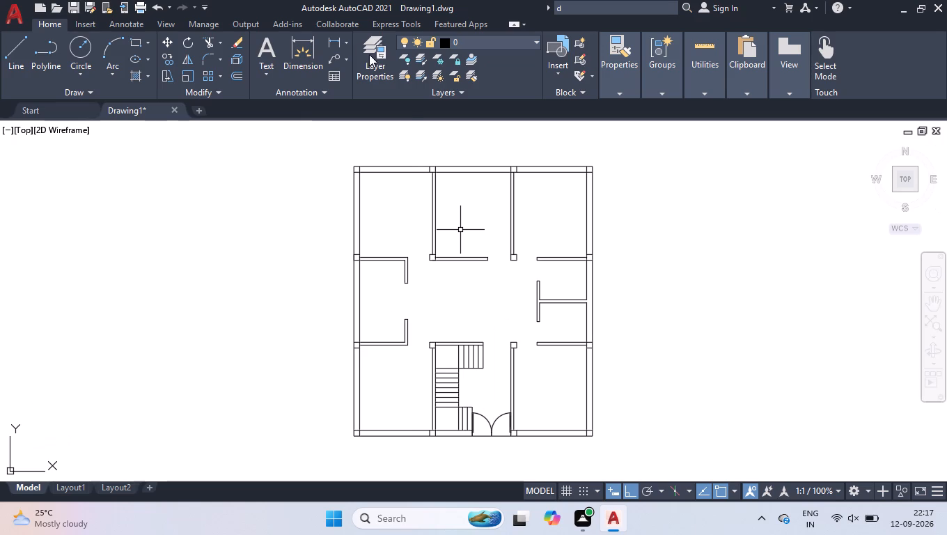
left_click(136, 84)
left_click(136, 79)
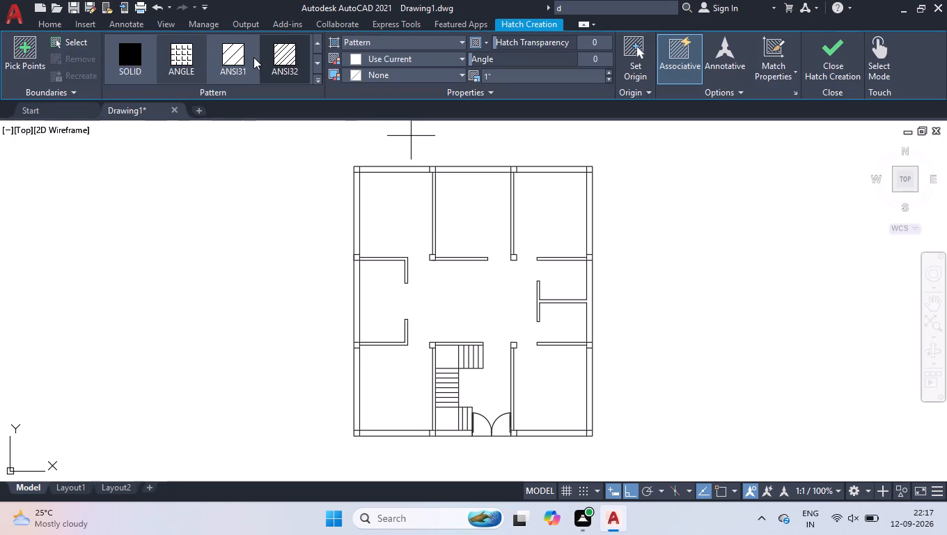
left_click(122, 65)
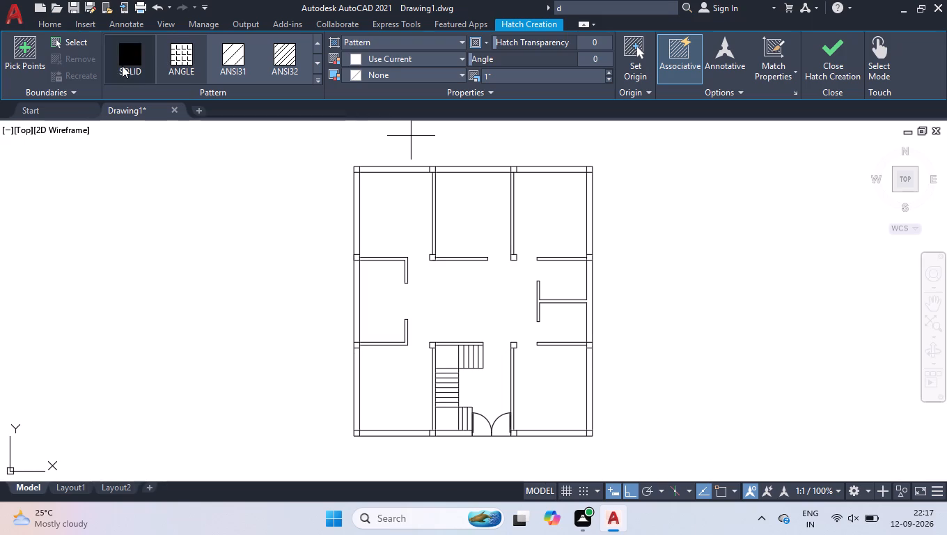
left_click(398, 56)
left_click(341, 214)
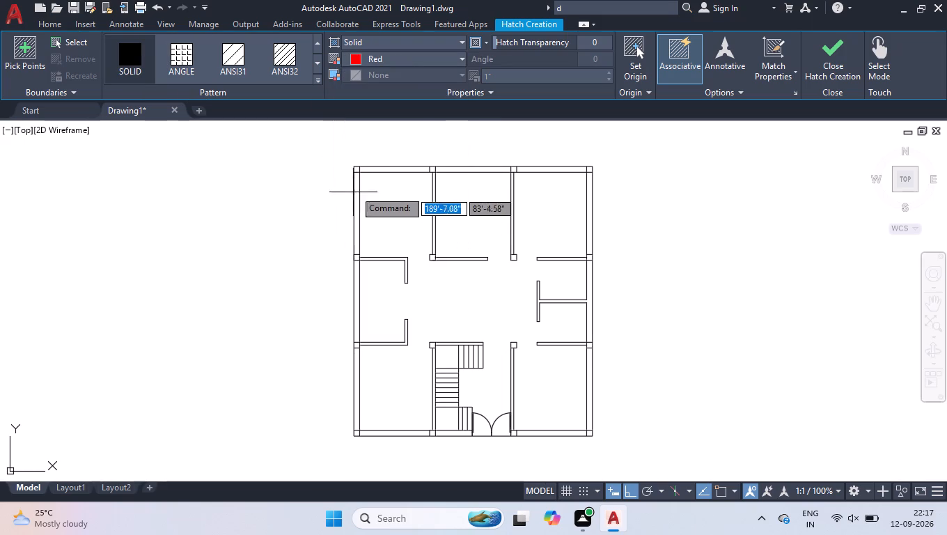
left_click(358, 169)
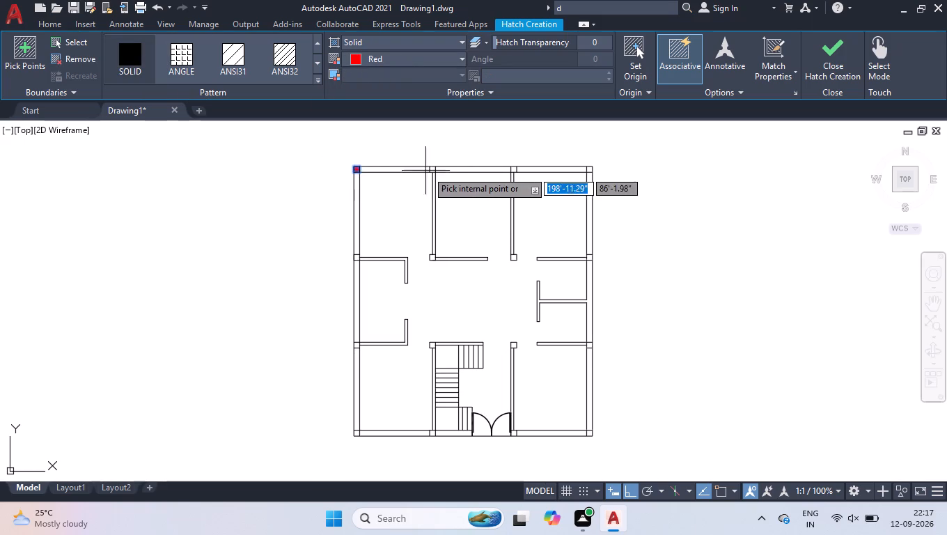
left_click(433, 169)
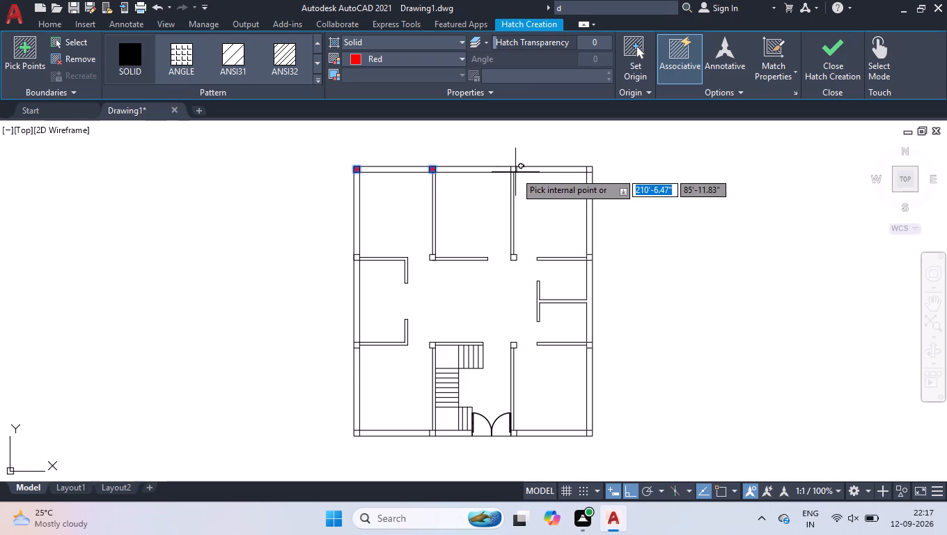
left_click(512, 169)
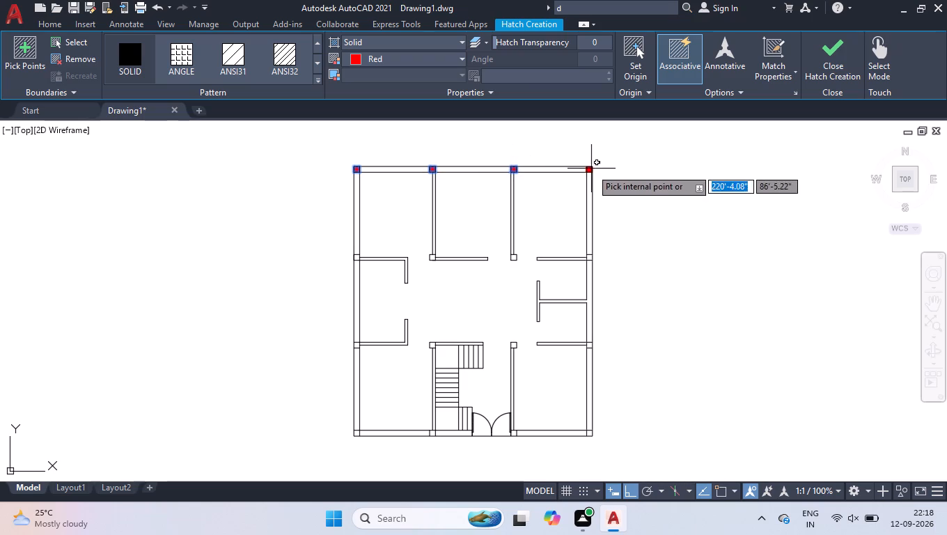
left_click(591, 169)
Add the solid red hatch to the four squares in the row at the upper rooms' bottom partitions.
scroll(478, 416, "up", 1)
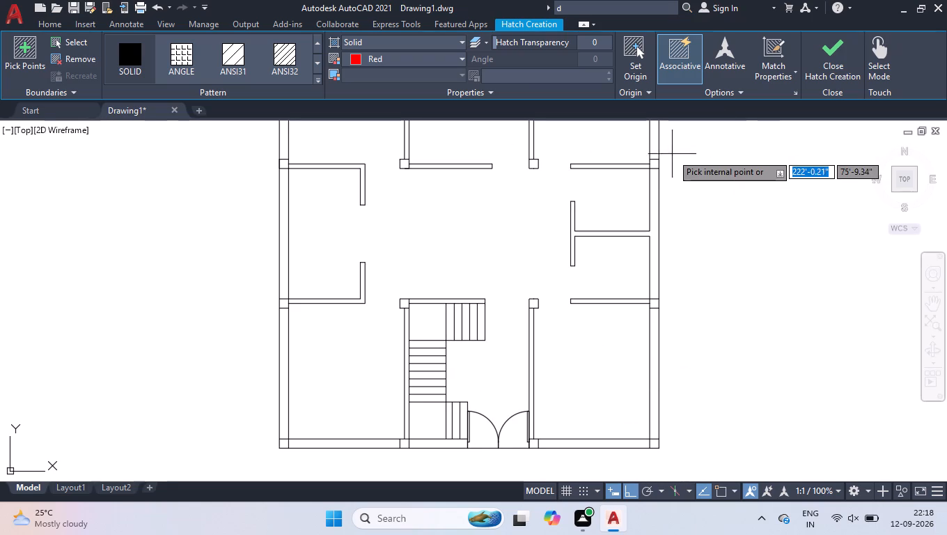
left_click(657, 166)
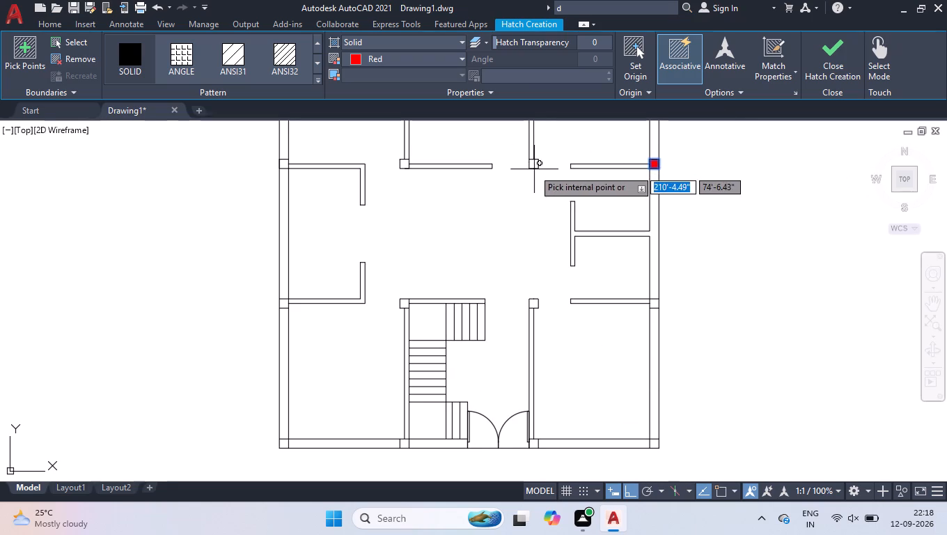
left_click(533, 168)
left_click(405, 165)
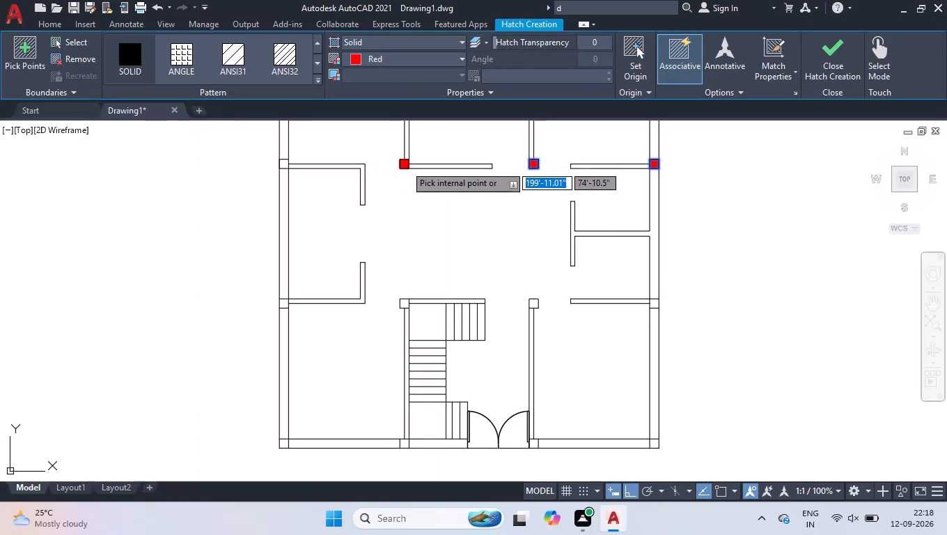
left_click(282, 165)
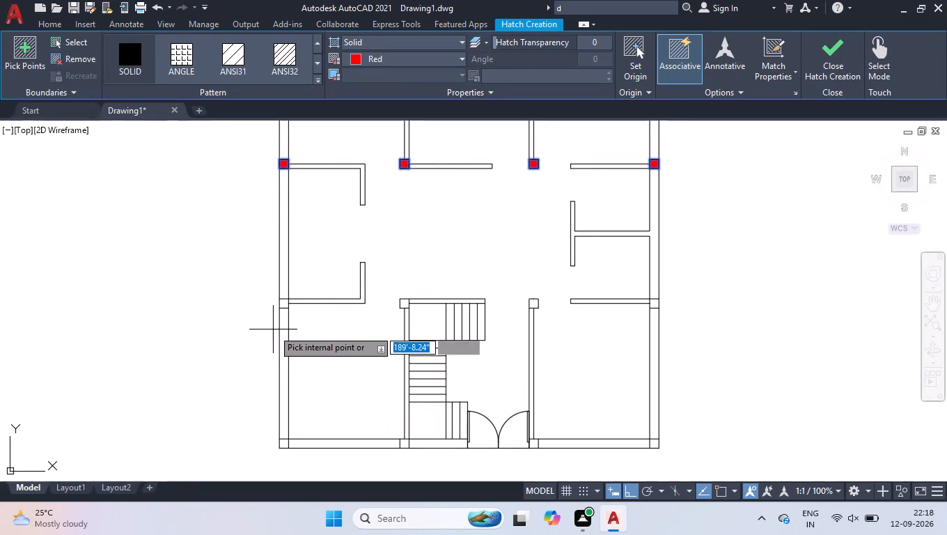
Fill the remaining eight squares, at the lower rooms' top partitions and along the bottom outer wall, with the solid red hatch.
left_click(281, 302)
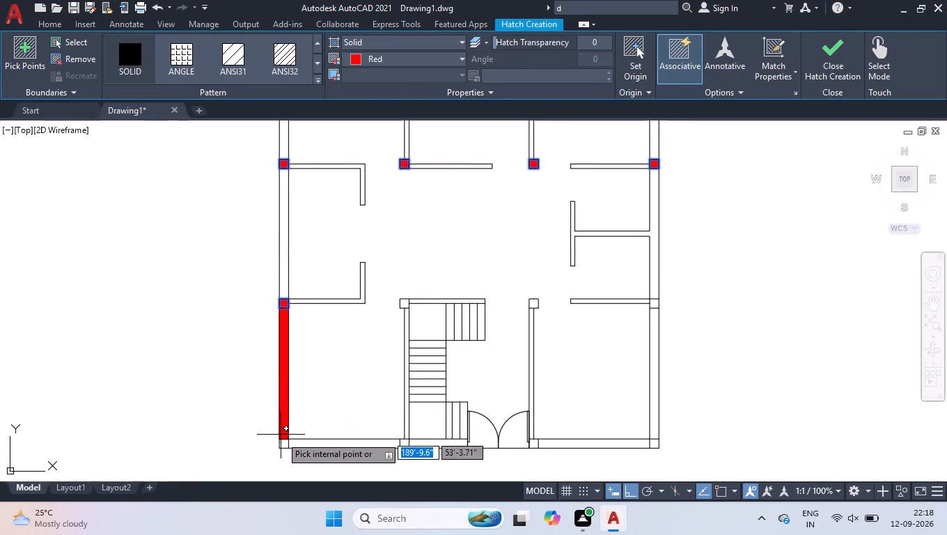
left_click(284, 442)
left_click(402, 445)
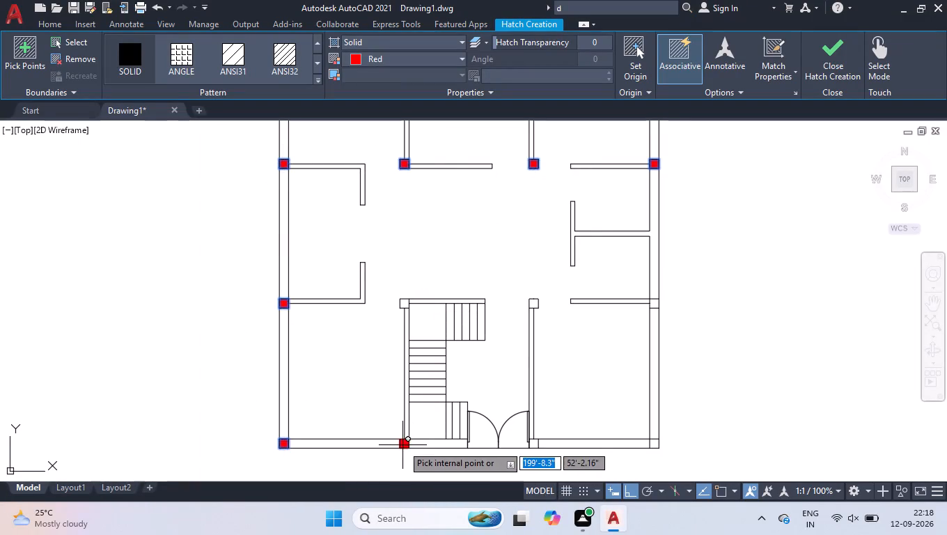
left_click(405, 305)
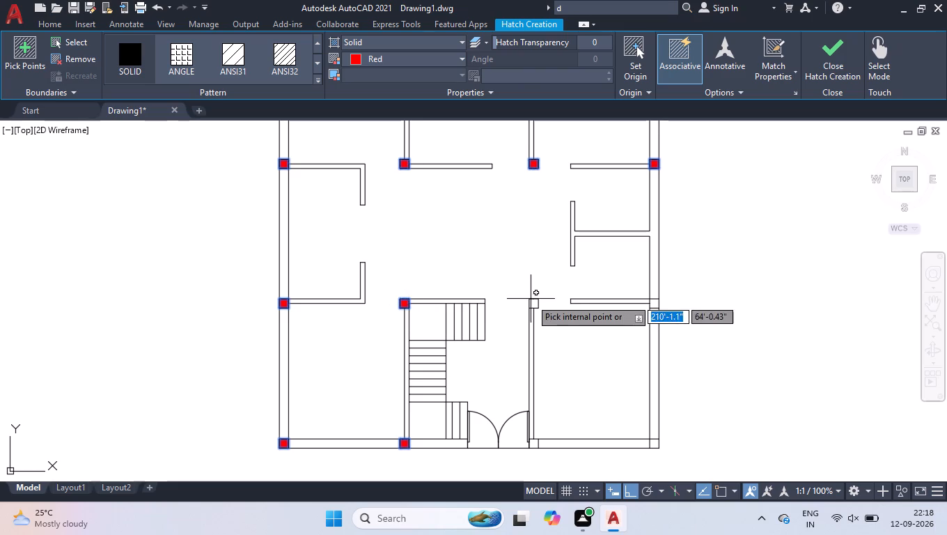
left_click(534, 303)
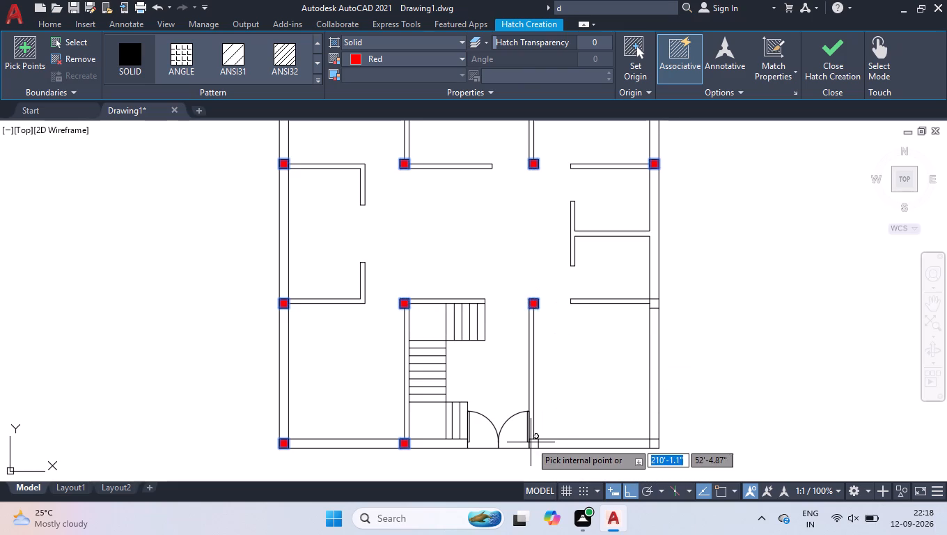
left_click(531, 442)
left_click(652, 442)
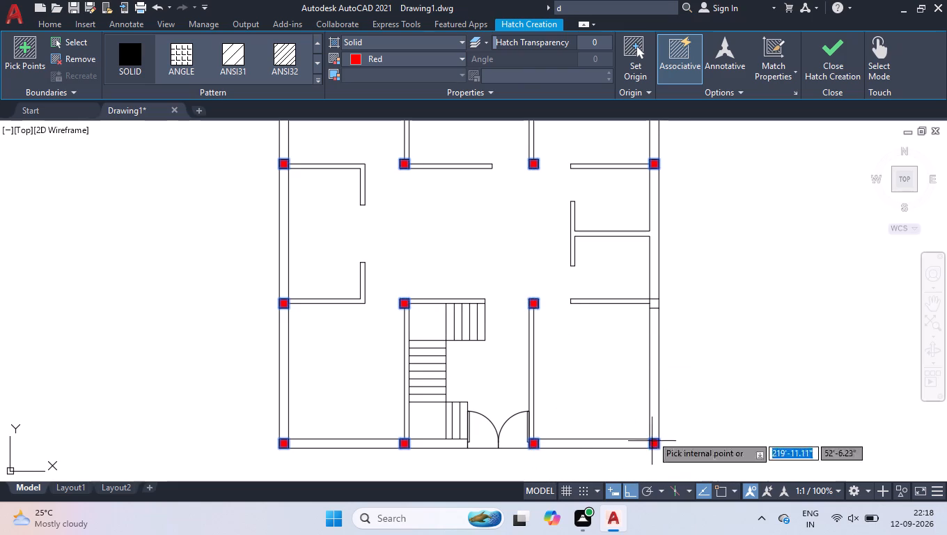
left_click(654, 305)
key("Return")
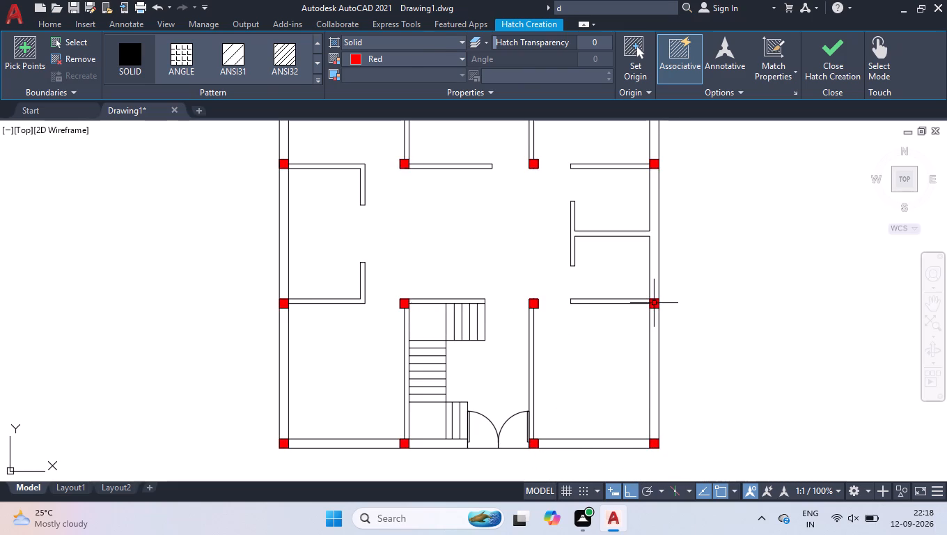
left_click(902, 178)
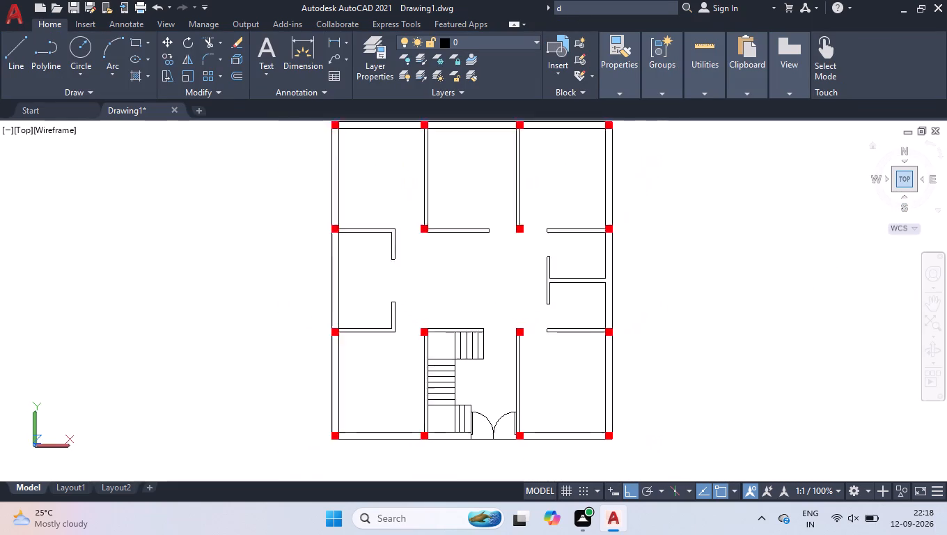
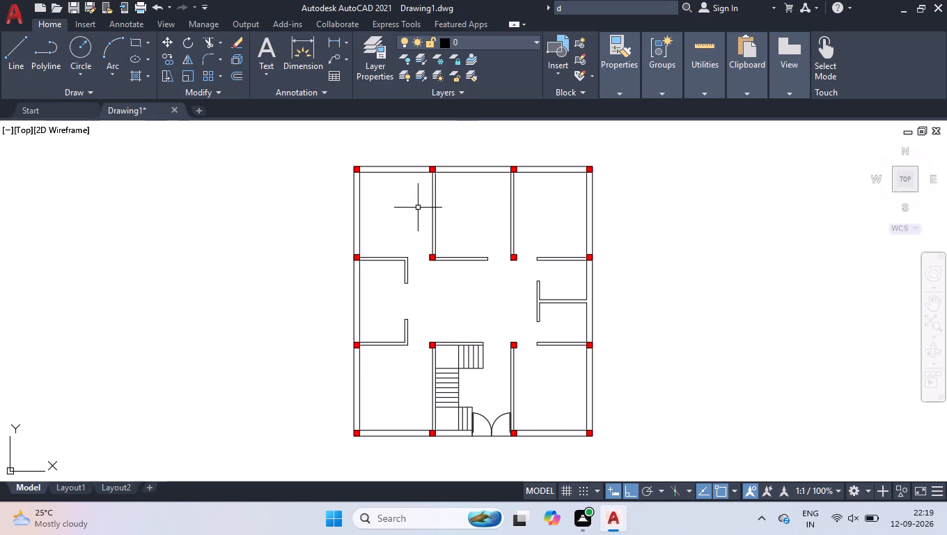
Add the multiline text "BEDROOM" with a 6" text height inside the upper-left room.
scroll(418, 208, "up", 2)
scroll(418, 208, "down", 1)
scroll(421, 166, "up", 1)
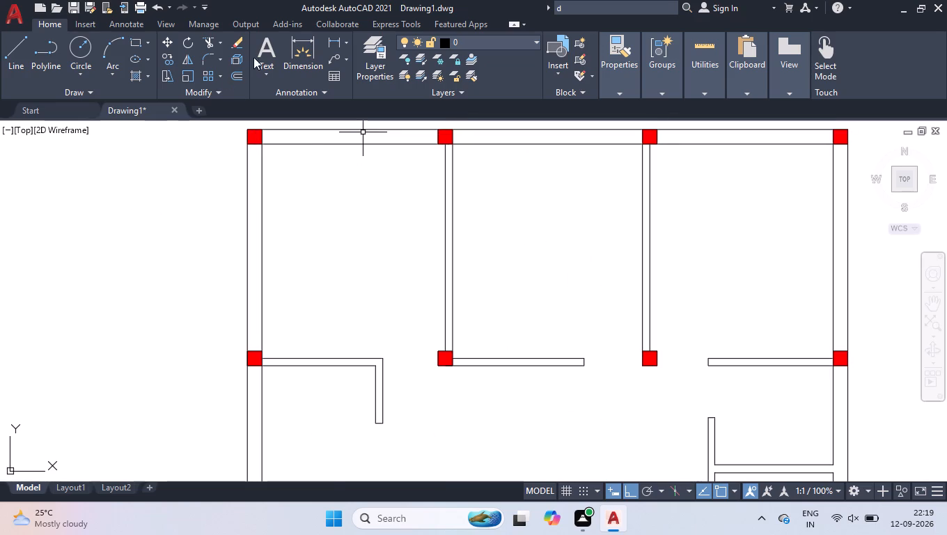
left_click(258, 47)
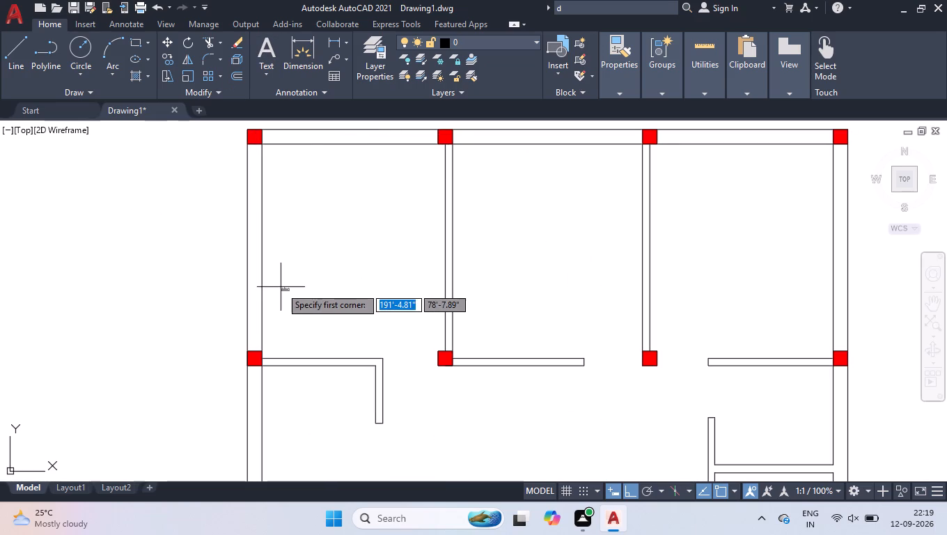
left_click(302, 277)
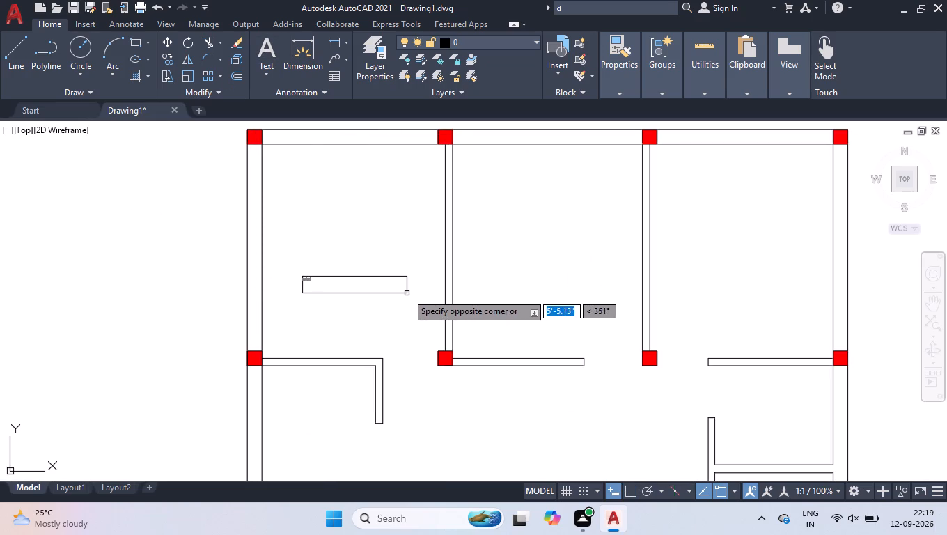
left_click(392, 295)
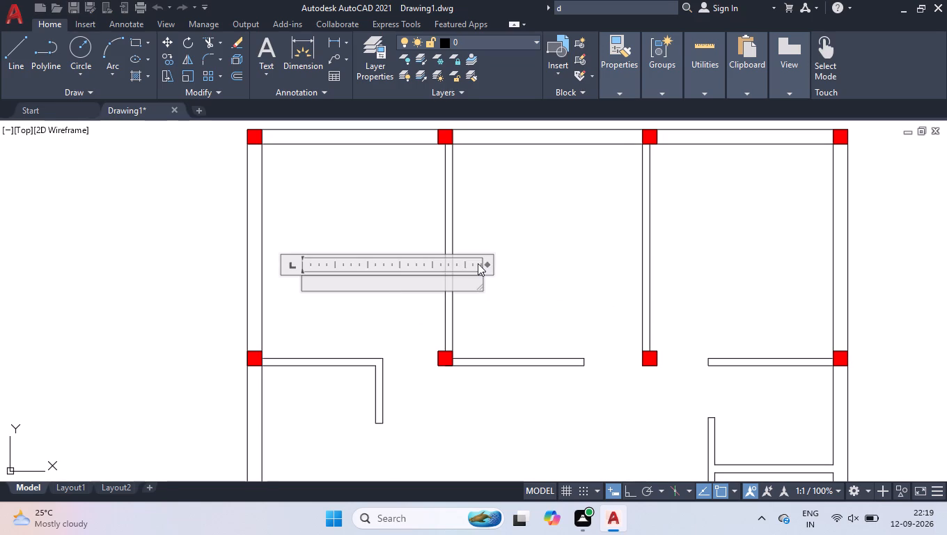
left_click_drag(490, 265, 413, 265)
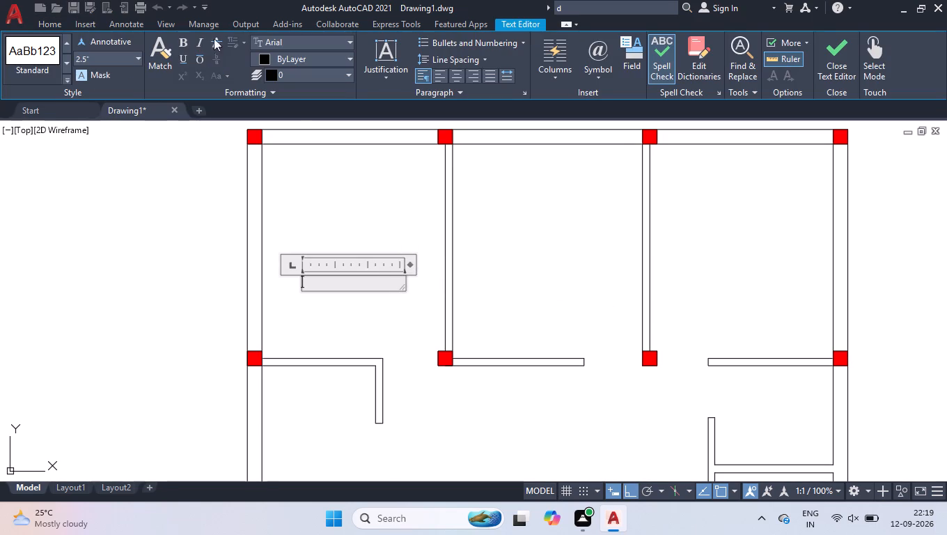
left_click(124, 52)
key("6")
key("Return")
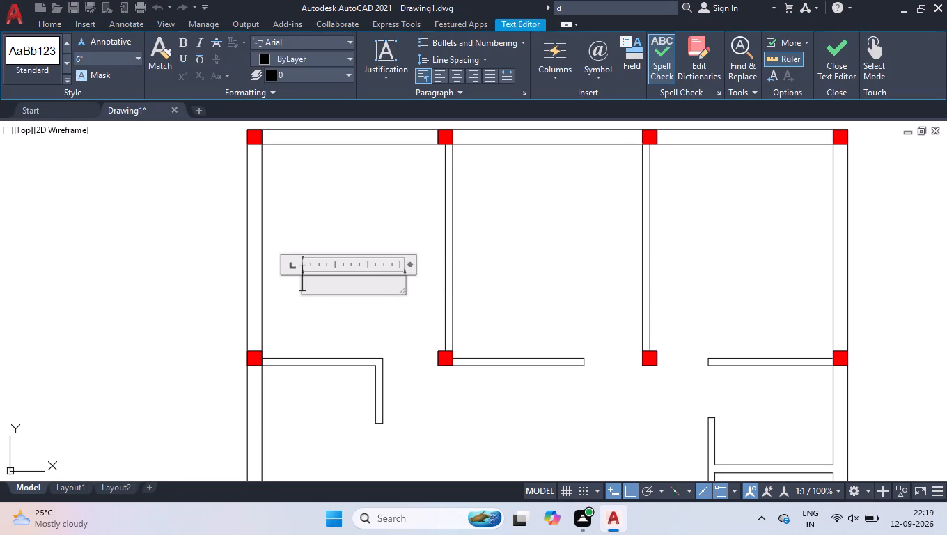
key("b")
type("EDROOM")
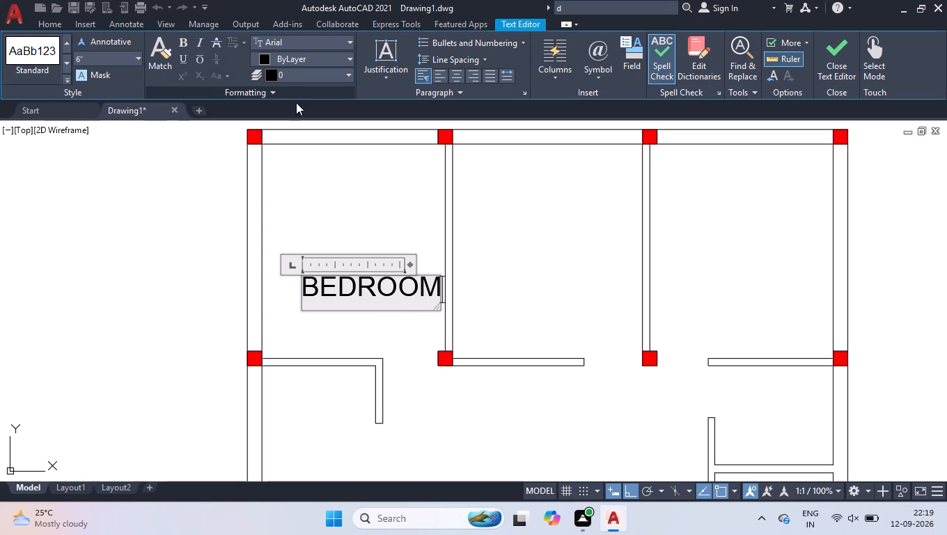
left_click(304, 189)
Copy the BEDROOM label straight across into the upper-middle and upper-right rooms.
left_click(329, 290)
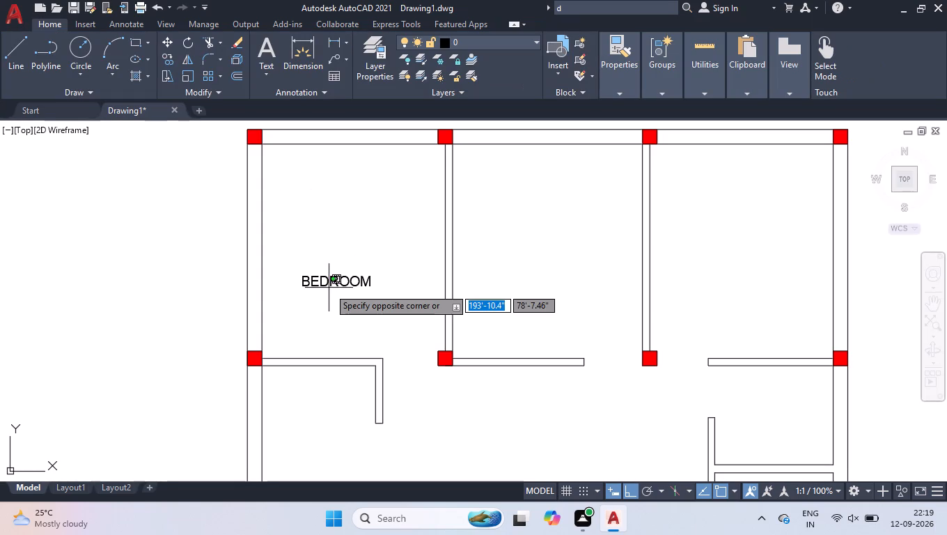
left_click(314, 272)
type("COP")
key("Return")
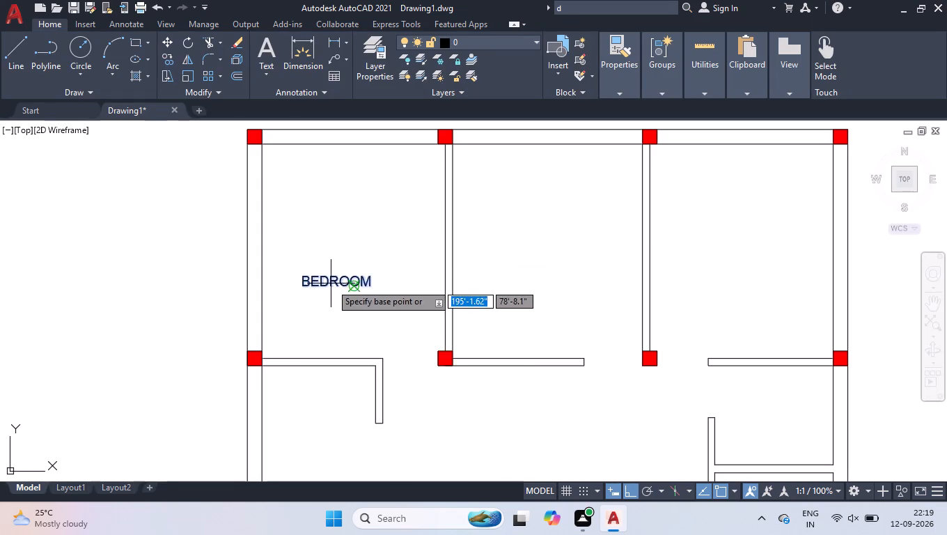
left_click(331, 284)
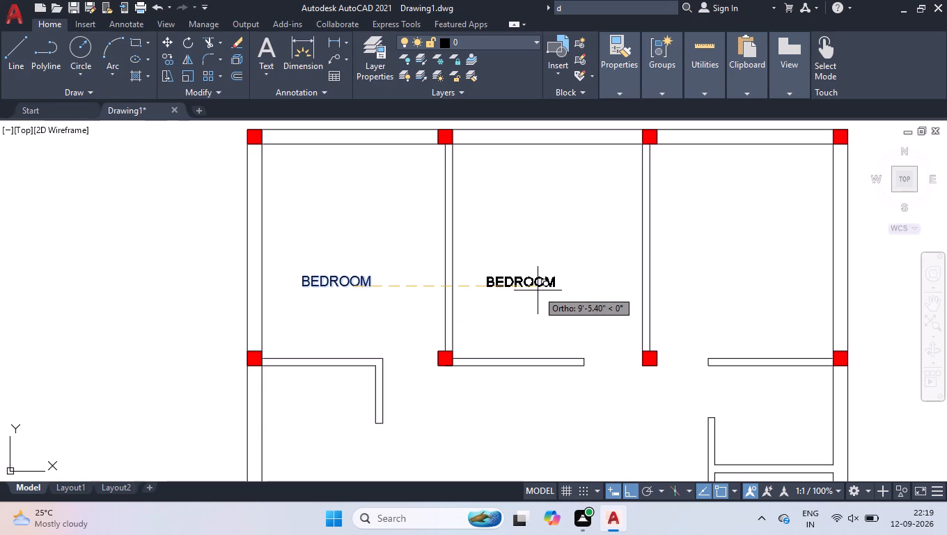
left_click(557, 291)
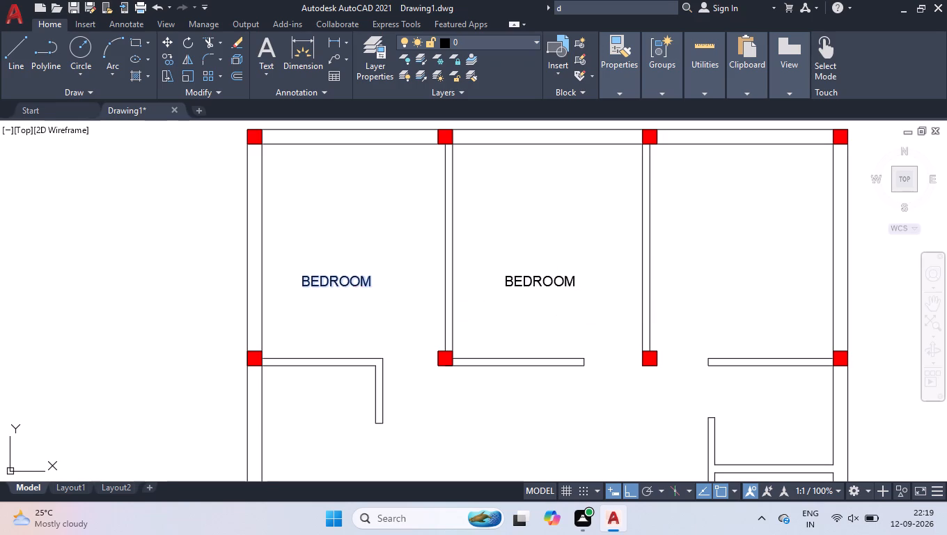
left_click(768, 292)
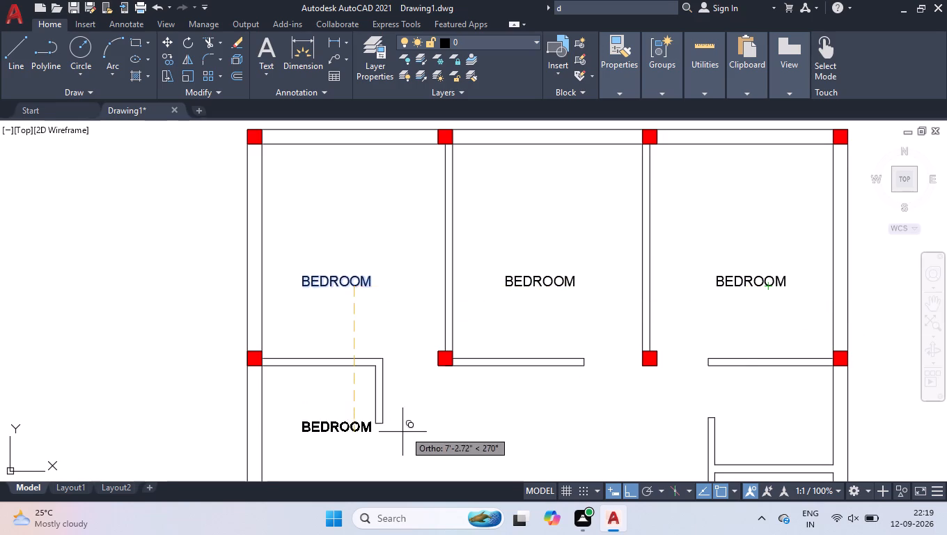
Continue copying the BEDROOM label, with ortho off, into the middle-left room, the central hall, and the lower-left and lower-right rooms.
scroll(402, 413, "down", 3)
scroll(391, 455, "up", 2)
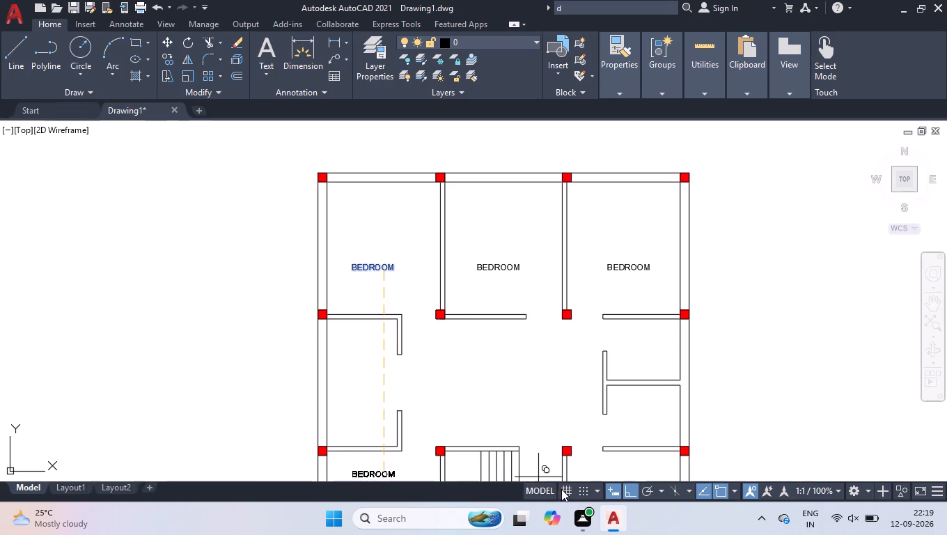
left_click(644, 491)
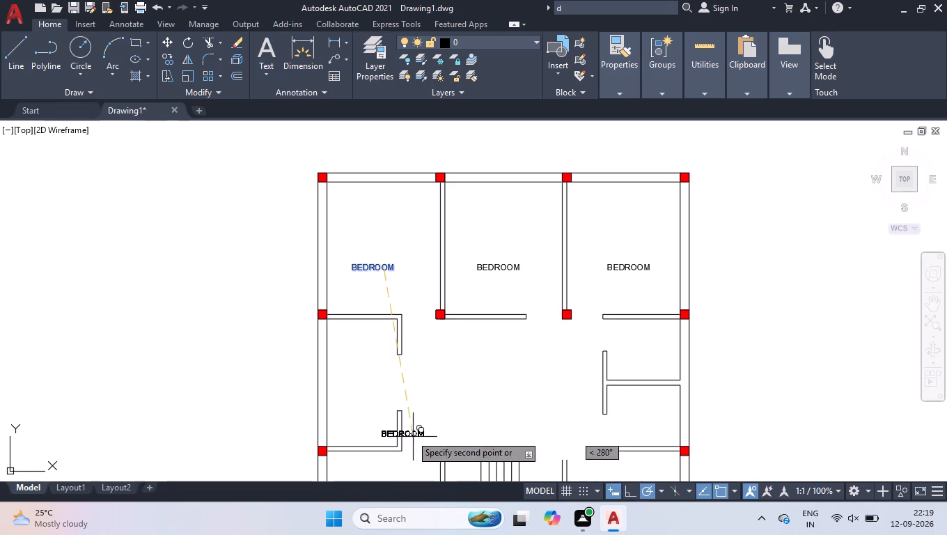
left_click(386, 382)
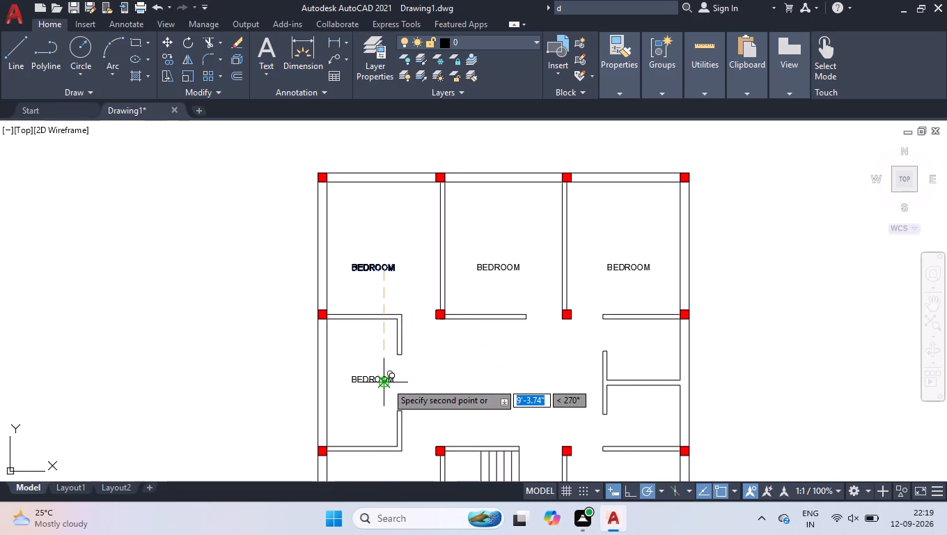
left_click(507, 414)
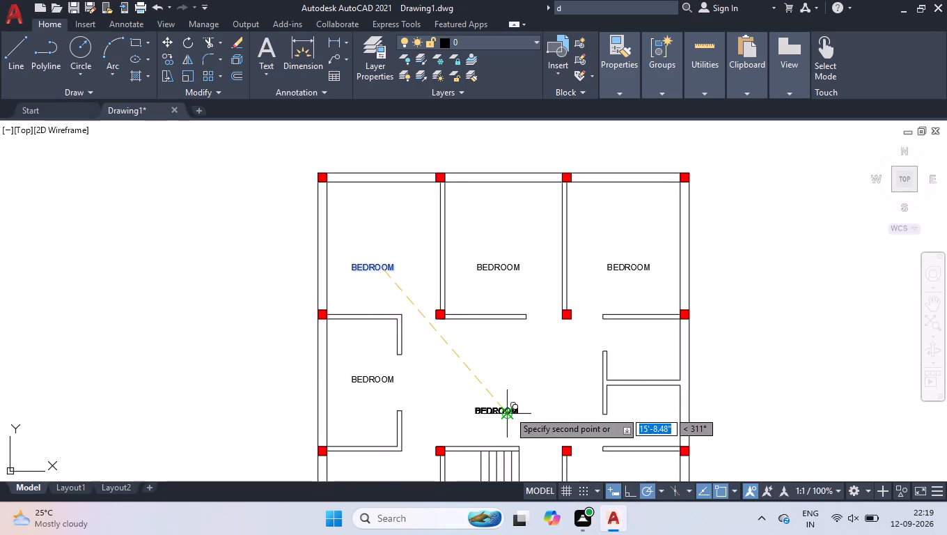
scroll(501, 320, "down", 4)
scroll(487, 355, "up", 5)
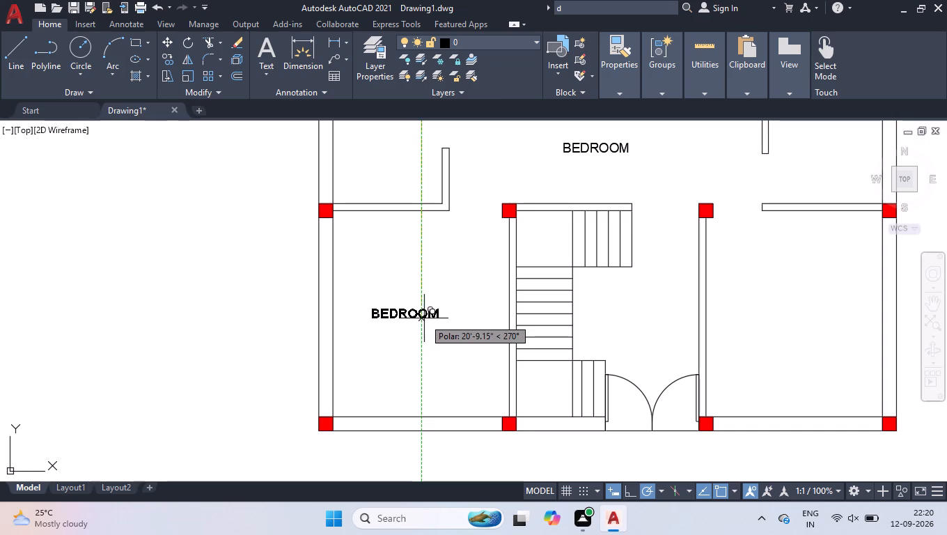
left_click(427, 320)
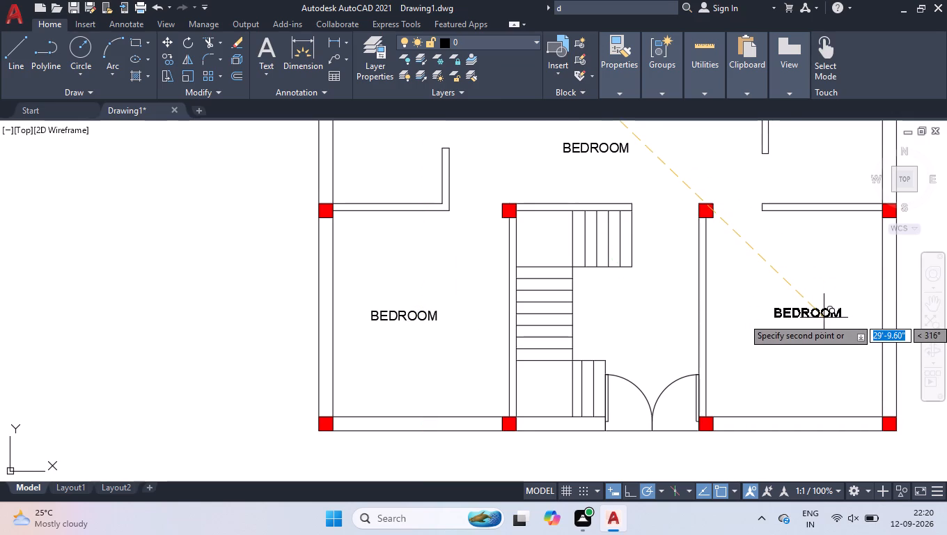
left_click(820, 316)
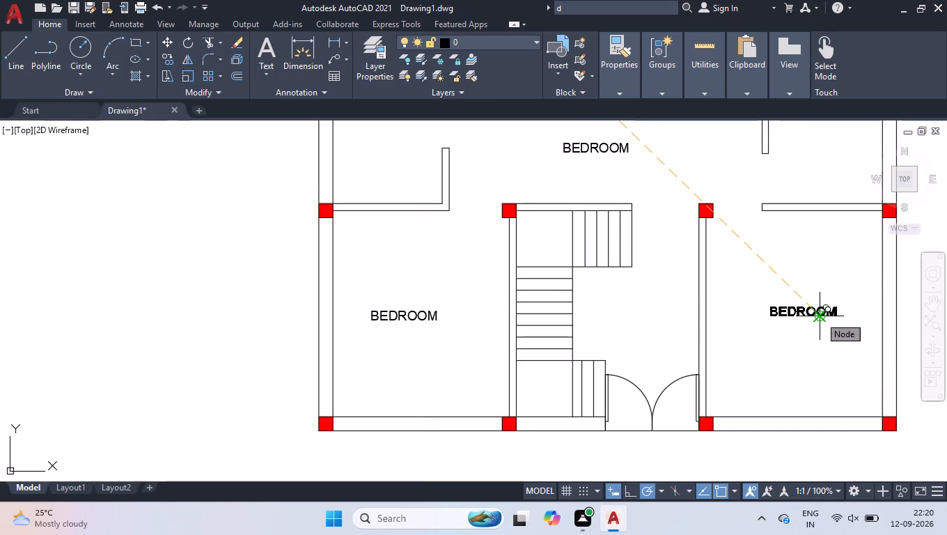
key("Return")
Change the central hall's label to "DINING HALL" and widen its text box so it fits on one line.
scroll(820, 316, "up", 1)
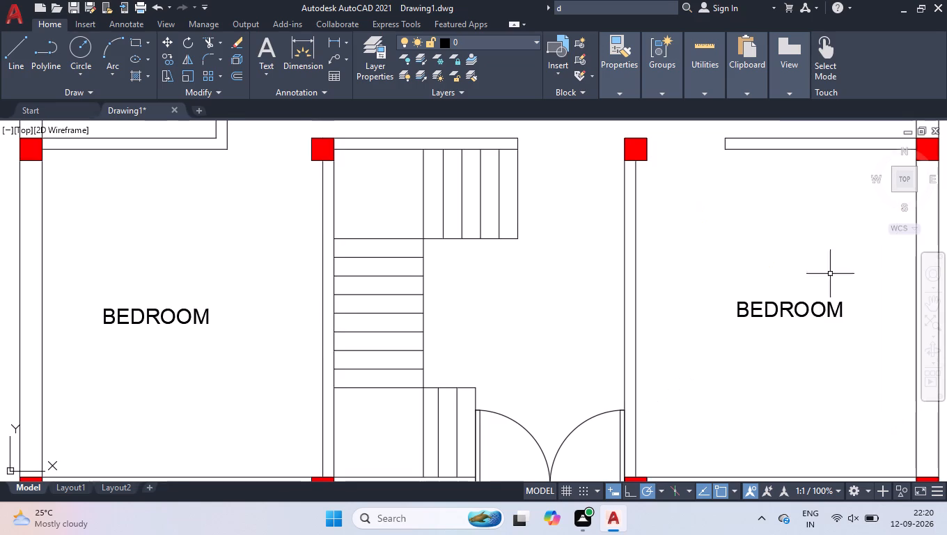
scroll(769, 282, "down", 2)
scroll(620, 297, "down", 2)
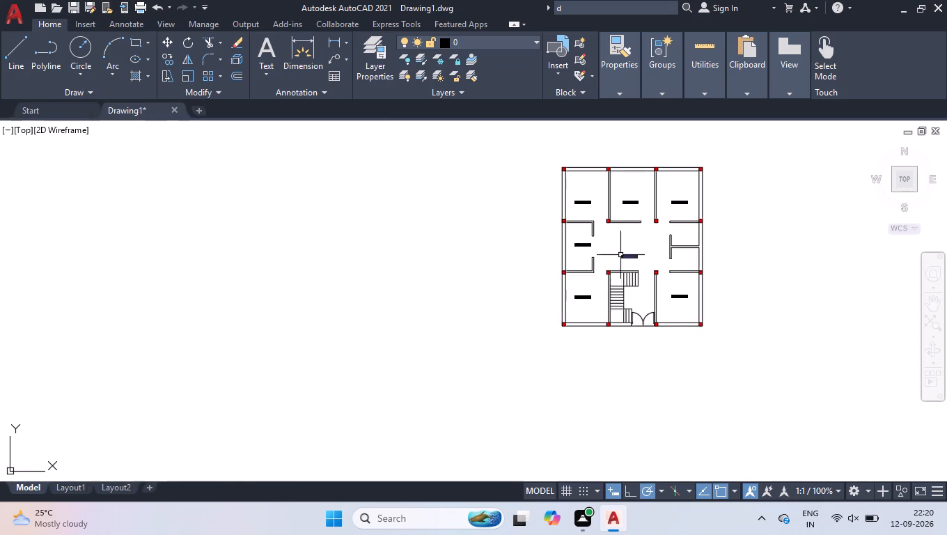
scroll(623, 240, "up", 4)
double_click(644, 355)
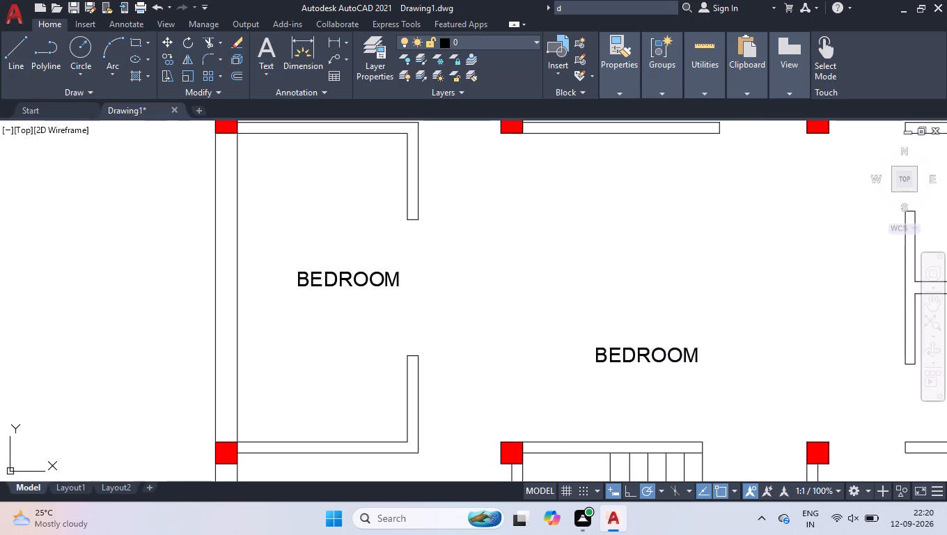
left_click(645, 351, "ctrl")
key("ctrl+a")
type("DIN")
key("ctrl+a")
key("f")
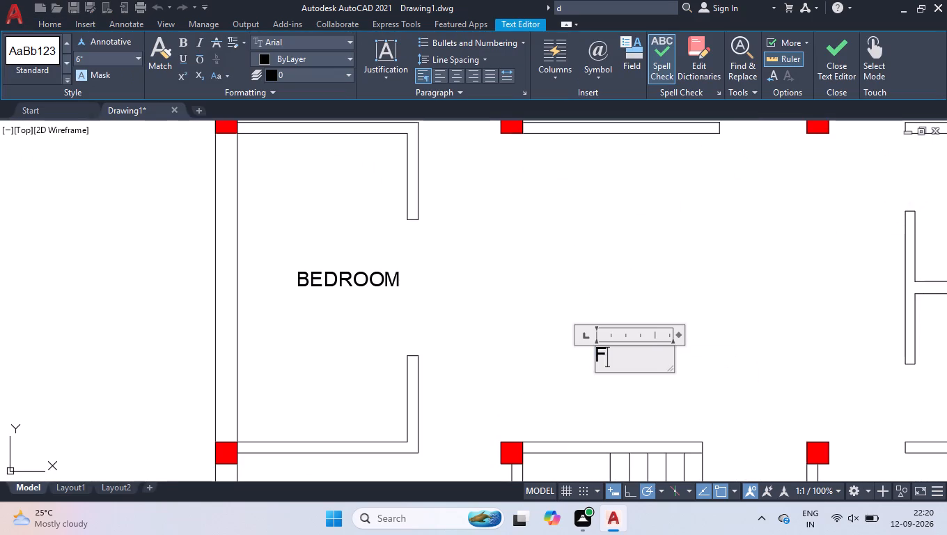
key("BackSpace")
type("DINING HALL")
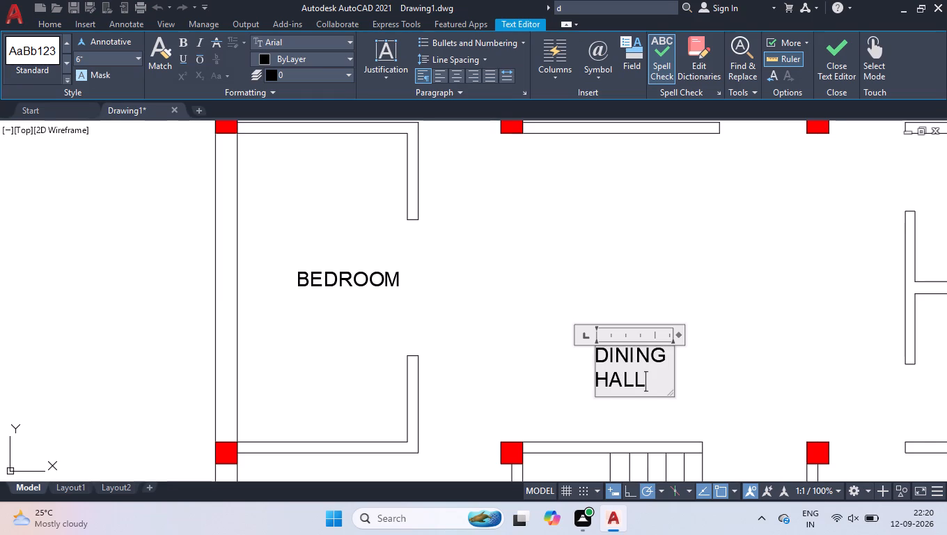
left_click_drag(680, 334, 730, 329)
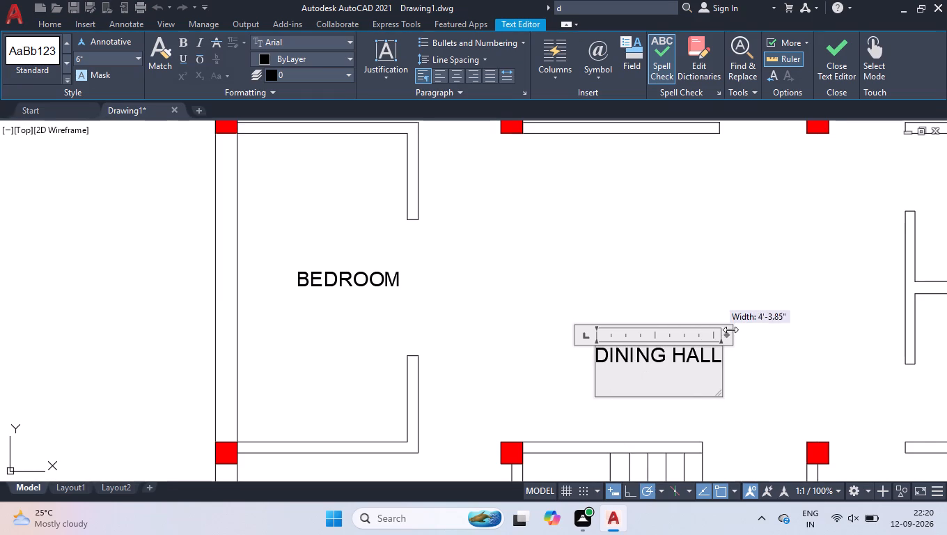
left_click_drag(730, 329, 735, 328)
left_click(615, 278)
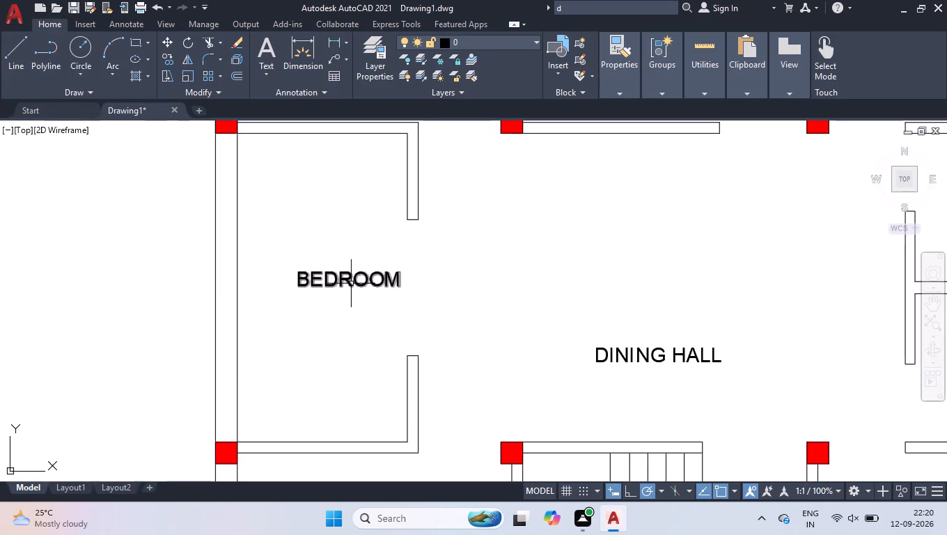
Change the middle-left room's label to "KITCHEN".
double_click(351, 284)
key("ctrl+a")
type("KITCHEN")
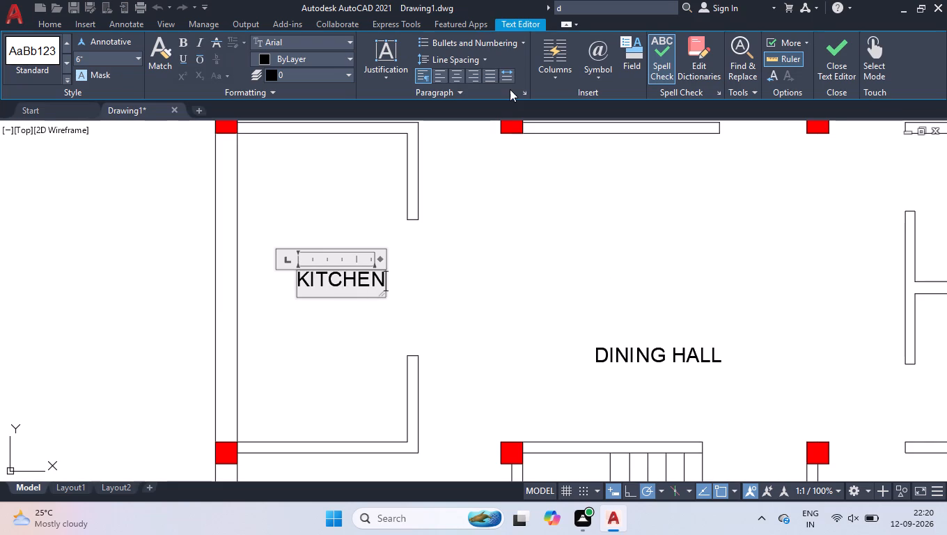
left_click(487, 241)
Add a horizontal linear dimension for the upper-left bedroom's inside width, placed near its top wall.
scroll(433, 279, "down", 3)
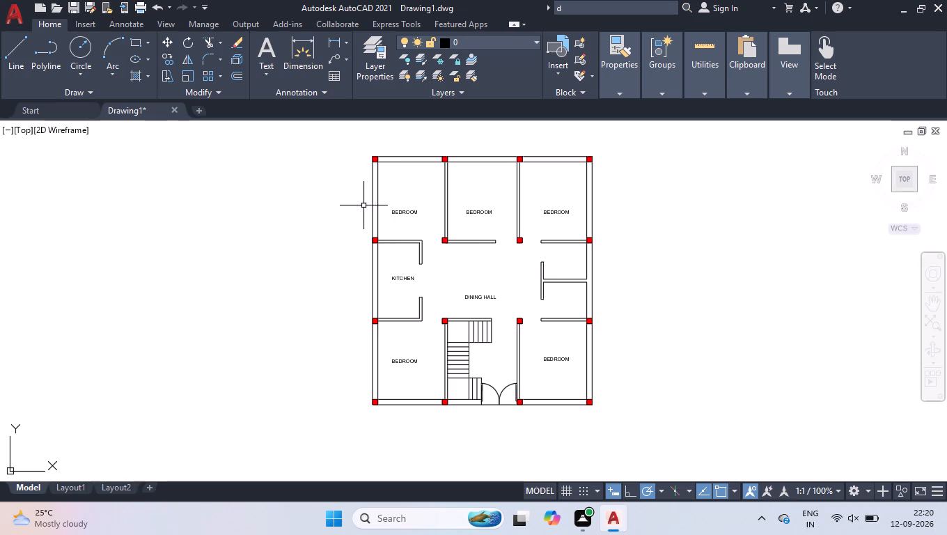
scroll(407, 187, "up", 2)
type("DLI")
key("Return")
scroll(380, 203, "down", 1)
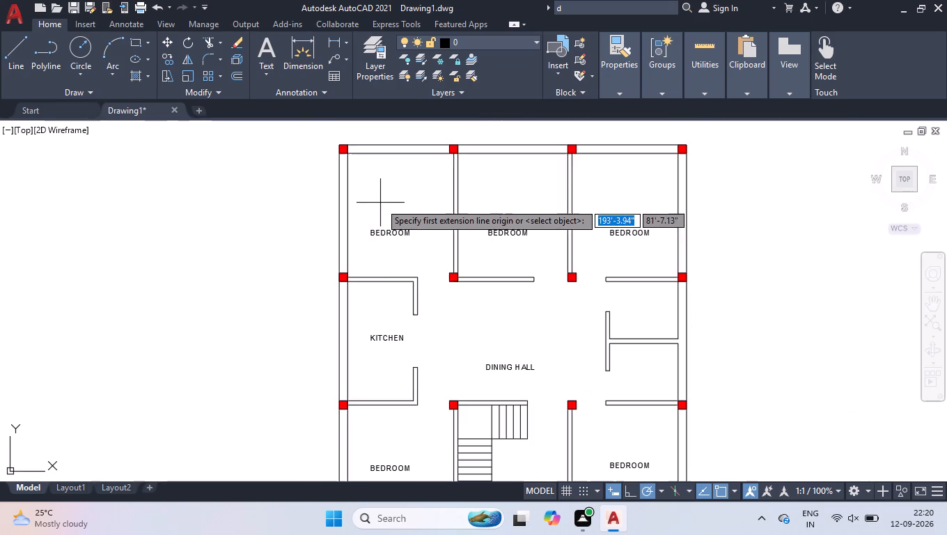
scroll(393, 166, "up", 1)
left_click(317, 171)
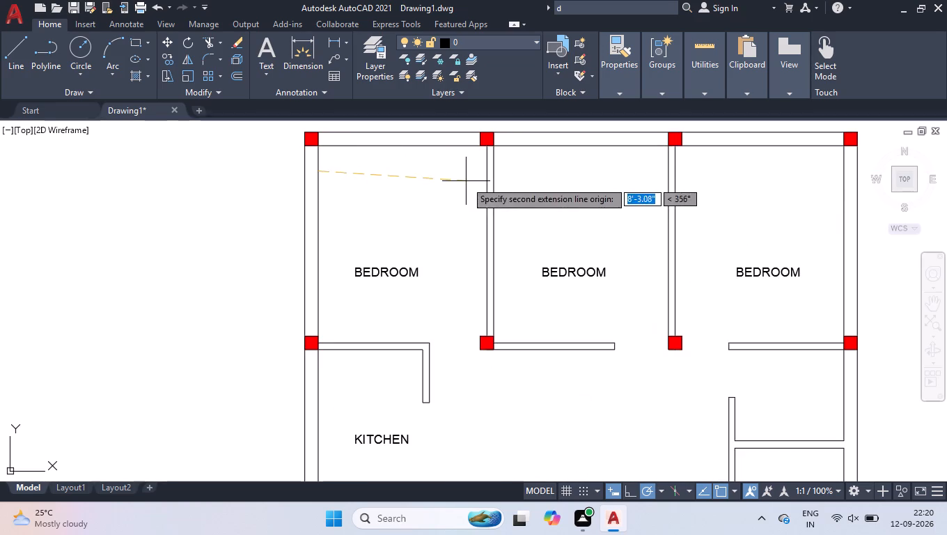
left_click(485, 168)
left_click(485, 168)
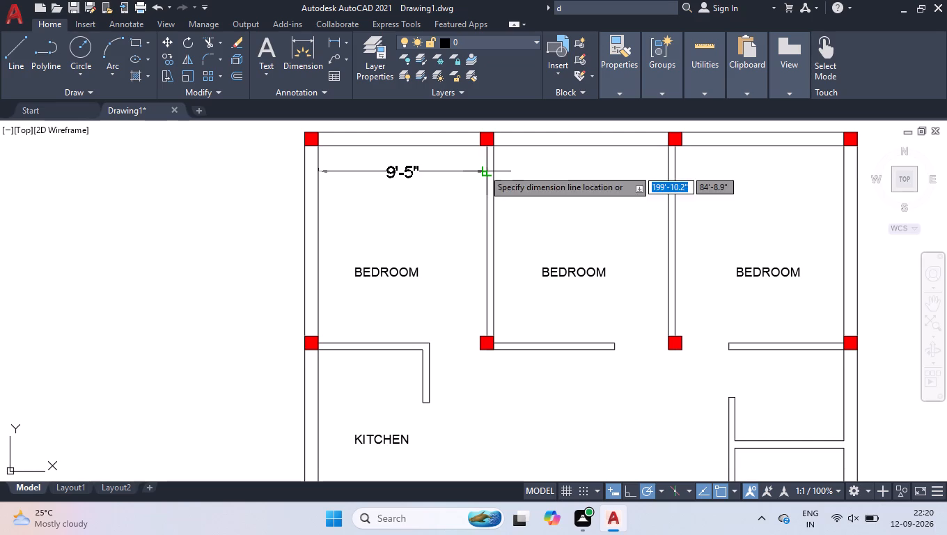
left_click(483, 169)
Turn ortho on and add a vertical linear dimension for the upper-left bedroom's inside length, placed near its left wall.
left_click(633, 487)
key("space")
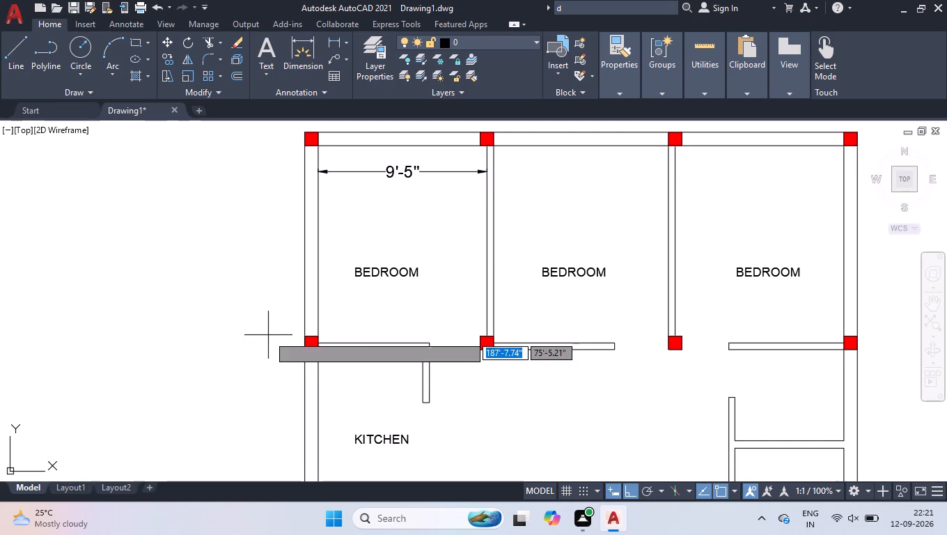
left_click(330, 340)
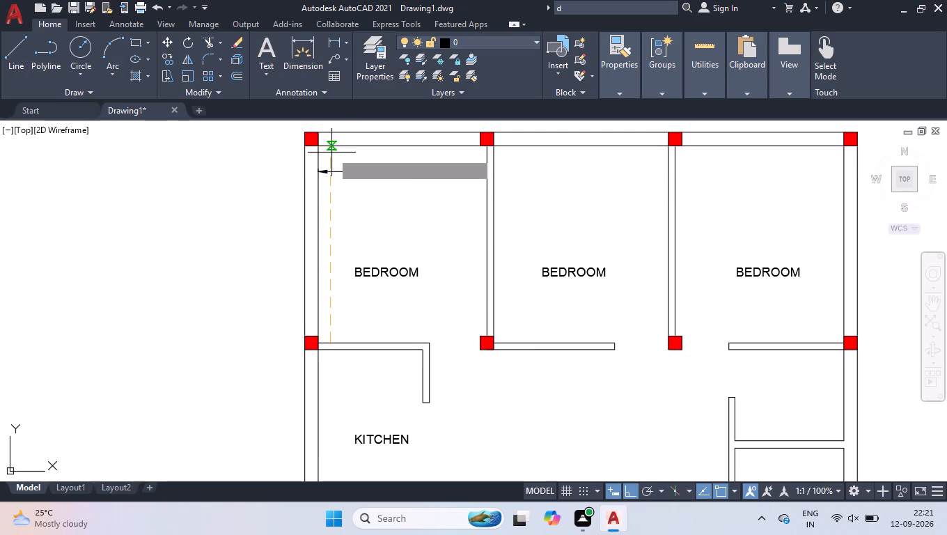
left_click(334, 145)
left_click(353, 162)
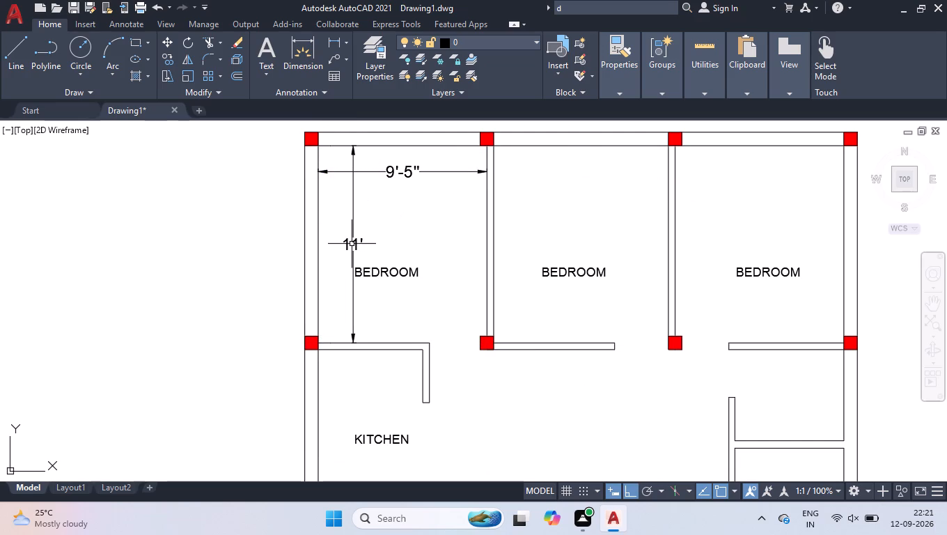
Modify the ISO-25 dimension style, setting its text height to 5".
key("d")
key("Return")
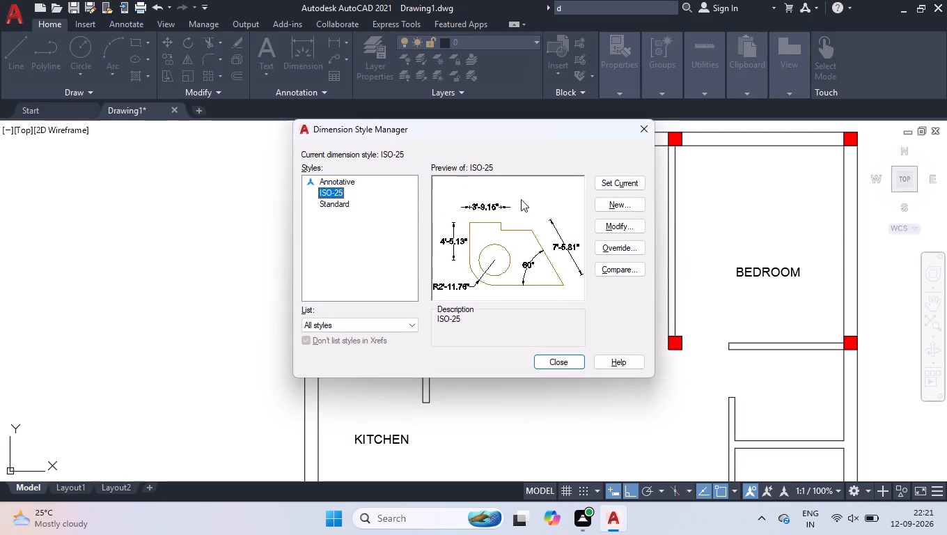
left_click(627, 226)
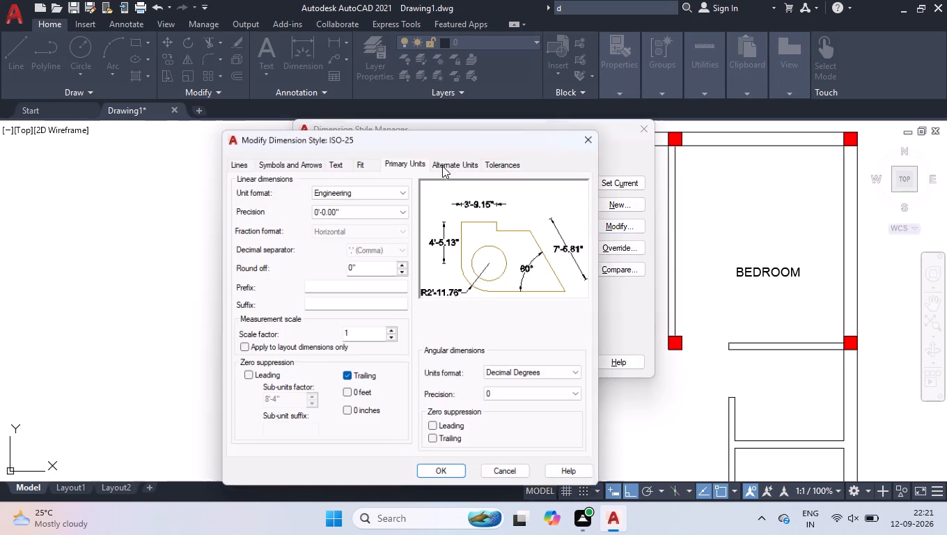
left_click(334, 161)
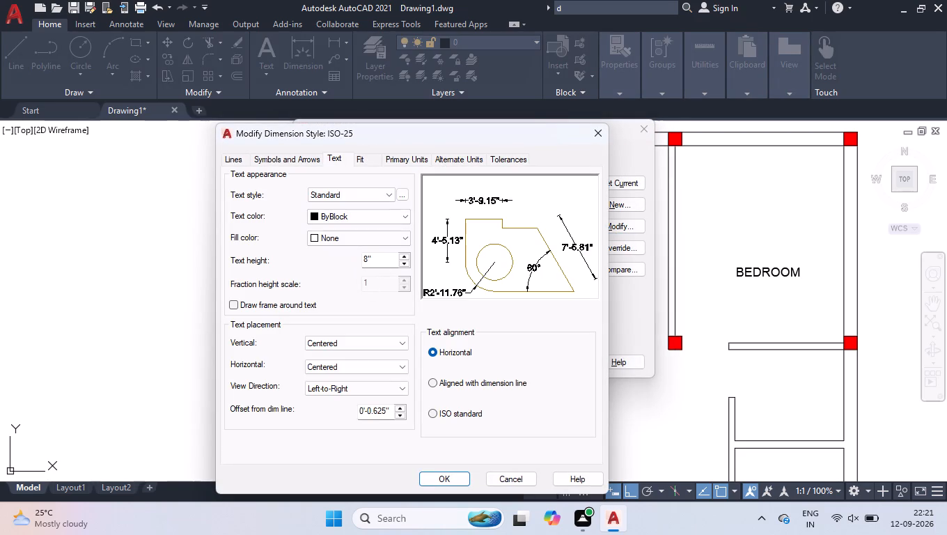
left_click_drag(375, 264, 269, 249)
key("6")
key("BackSpace")
key("5")
key("Return")
Set the ISO-25 style's arrow size to 4", save the style and close the Dimension Style Manager.
left_click(285, 160)
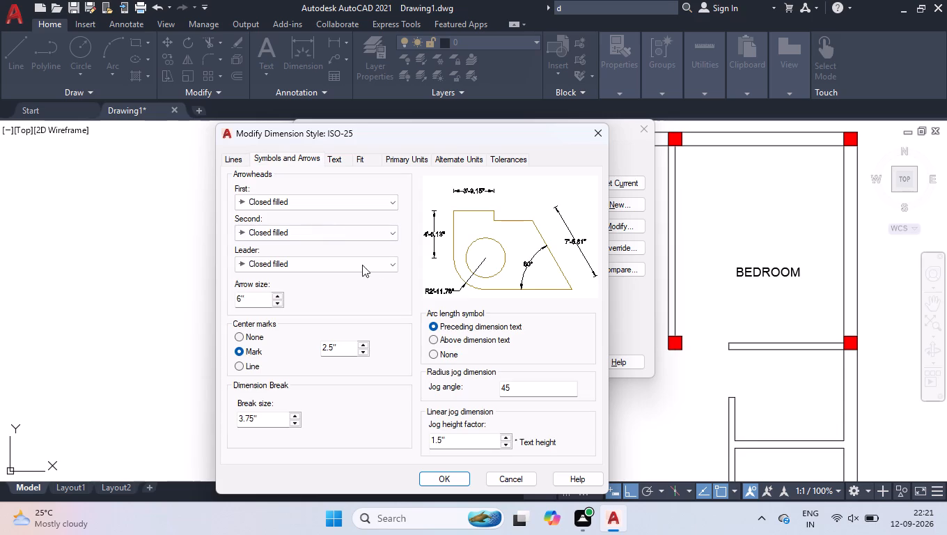
left_click(235, 302)
left_click_drag(259, 299, 40, 325)
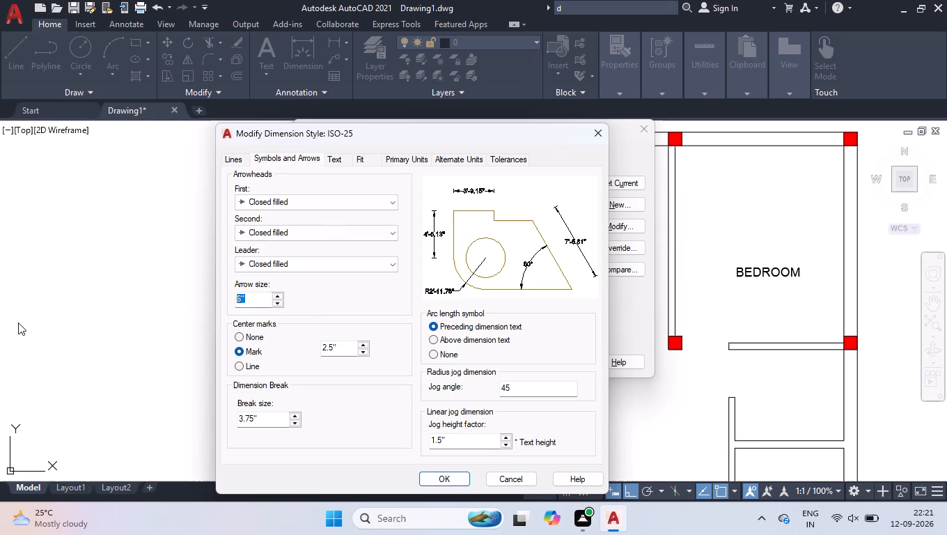
key("5")
key("BackSpace")
key("4")
key("Return")
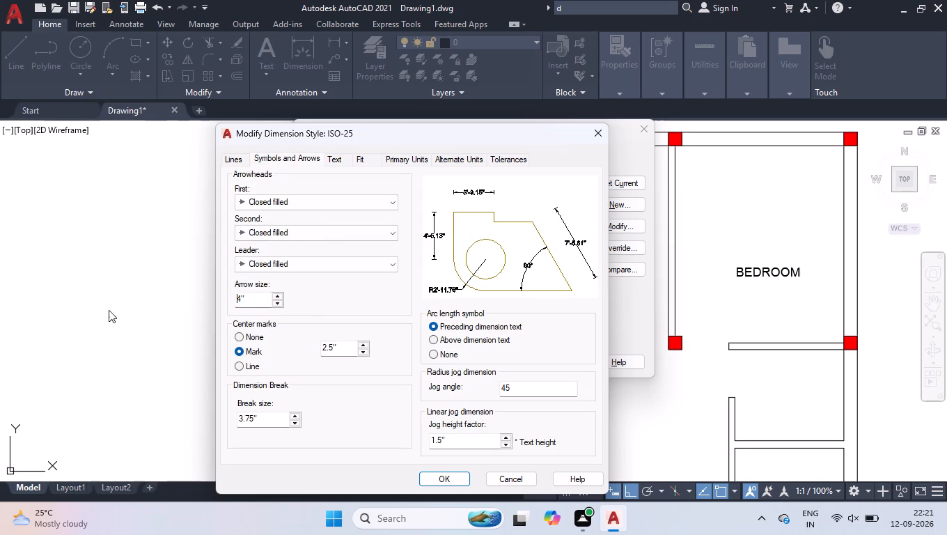
left_click(438, 483)
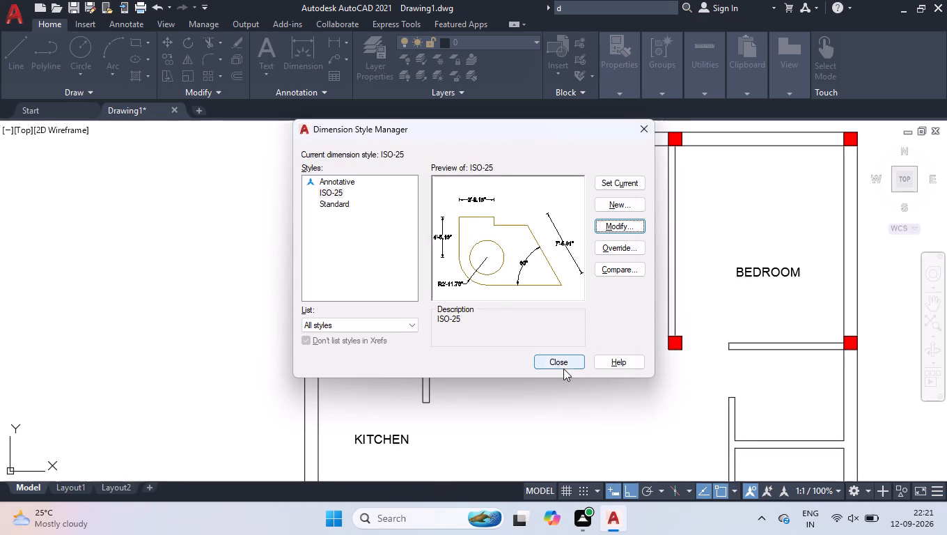
left_click(563, 361)
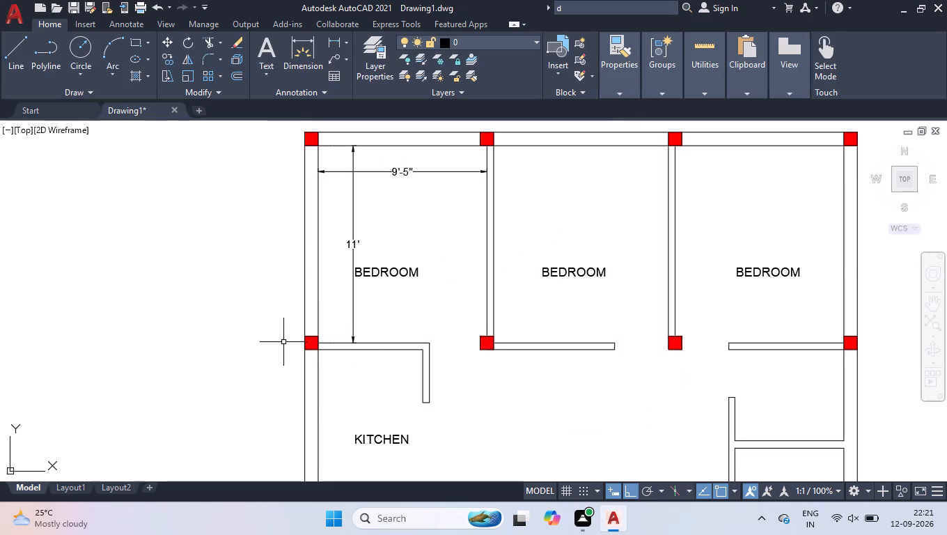
Delete the vertical and horizontal dimensions in the upper-left bedroom.
left_click(354, 245)
key("Delete")
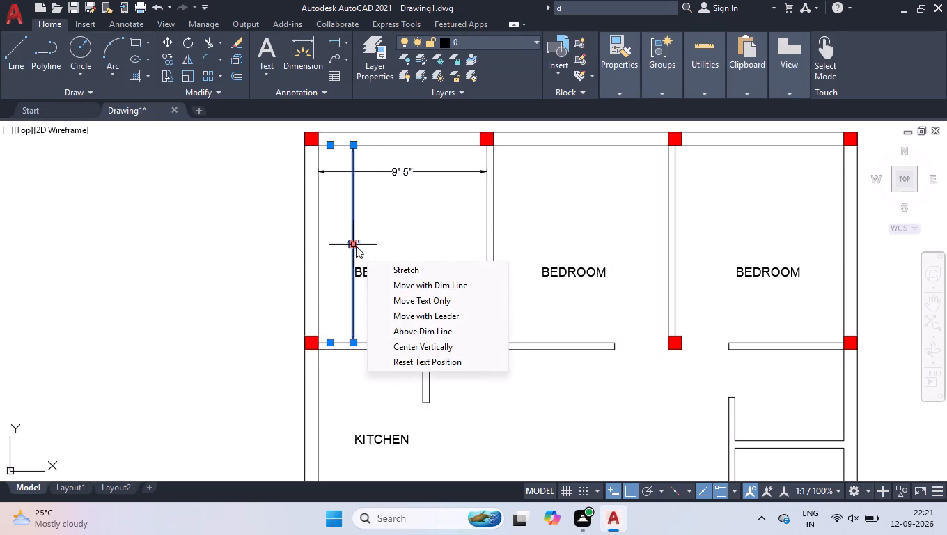
left_click(410, 170)
key("Delete")
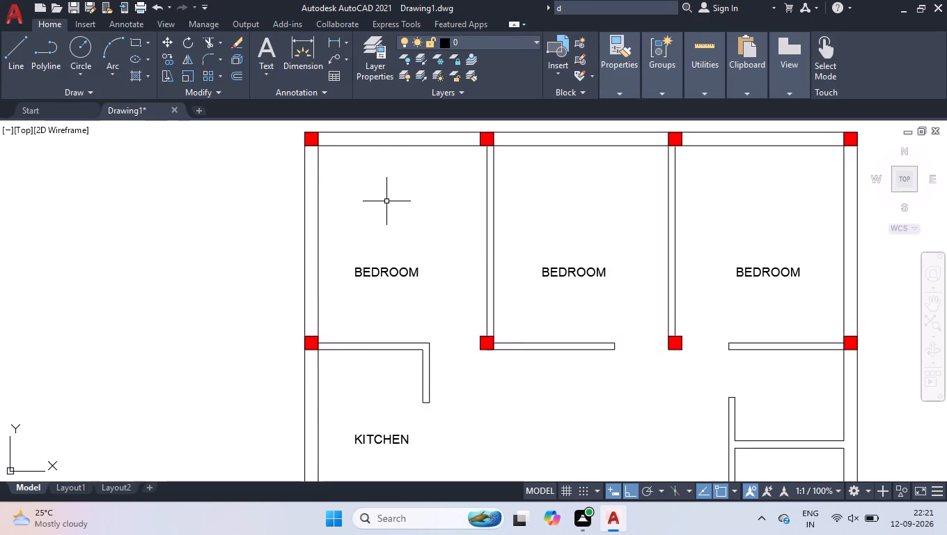
Add linear dimensions for the upper-left bedroom's inside length, close to its left wall, and inside width, close to its top wall.
type("DLI")
key("Return")
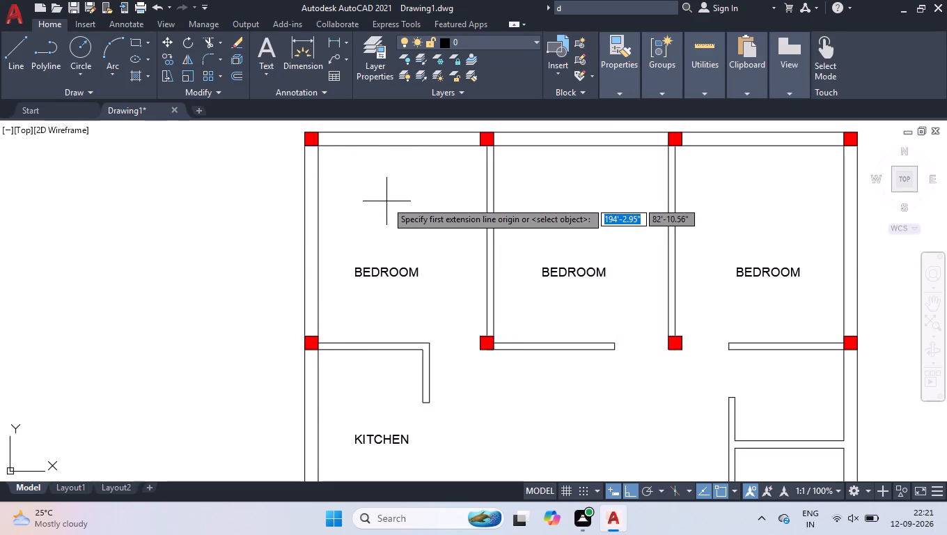
left_click(320, 147)
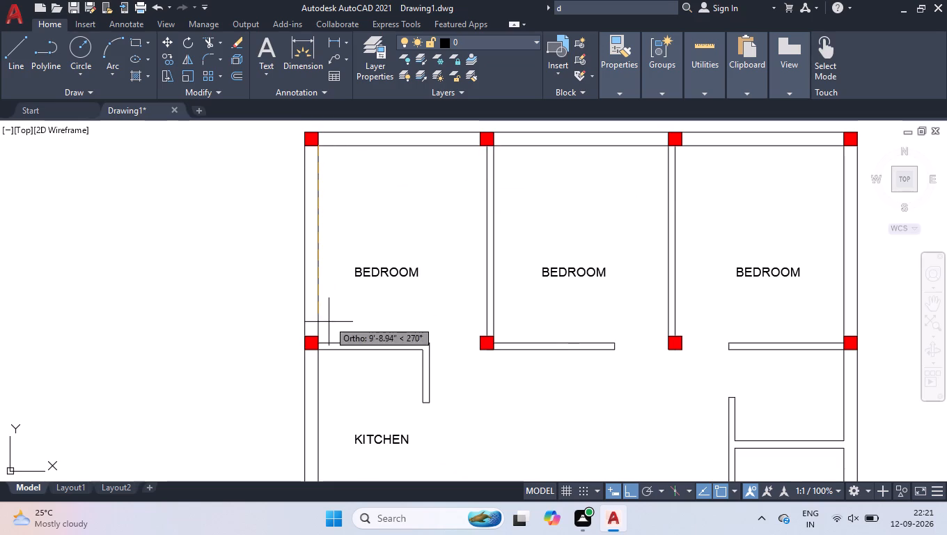
left_click(320, 341)
left_click(326, 304)
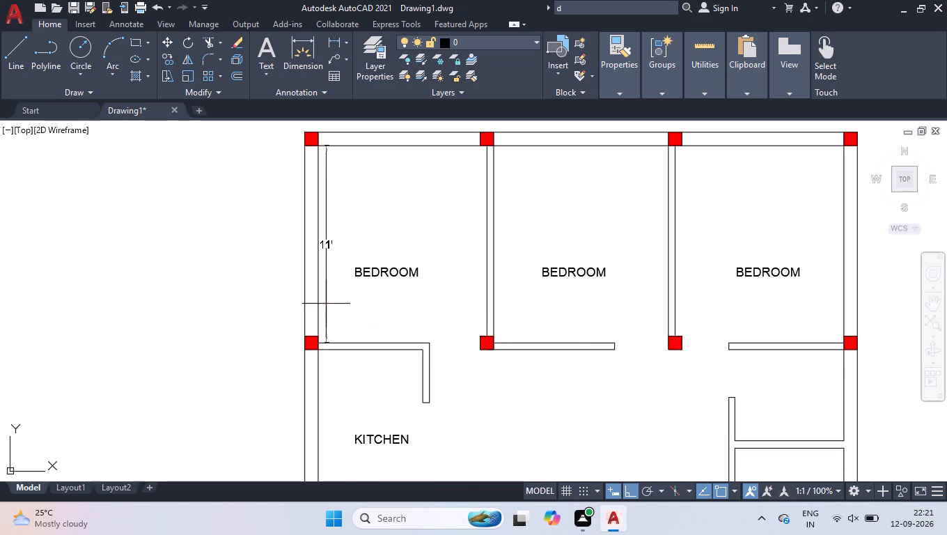
key("space")
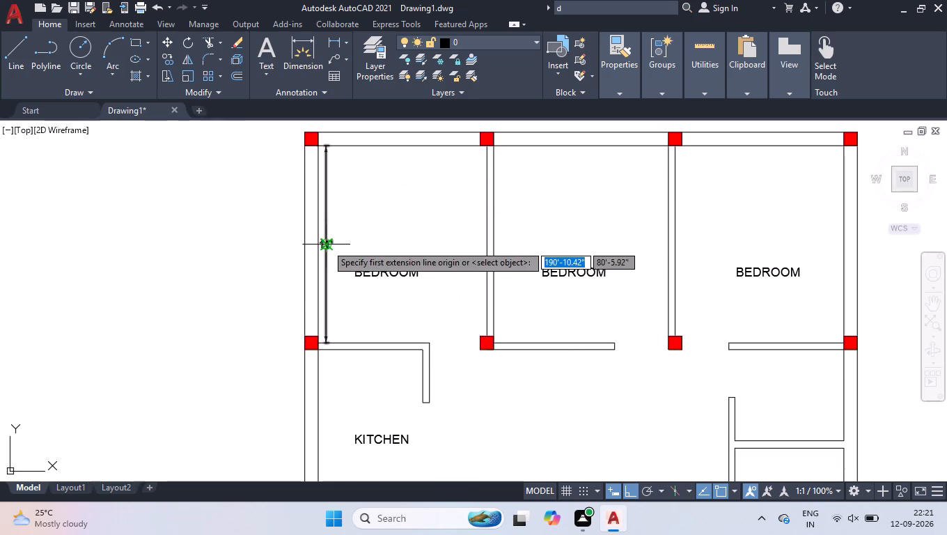
left_click(317, 164)
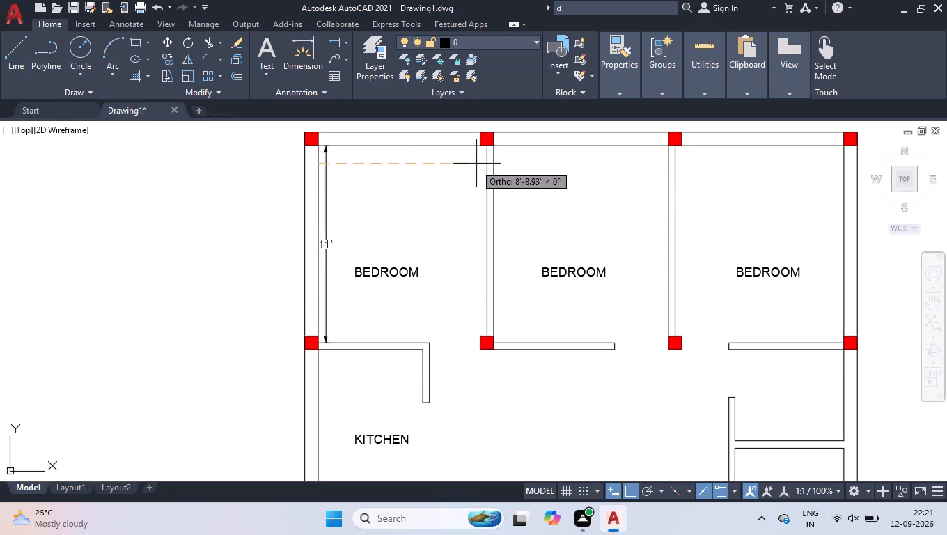
left_click(485, 164)
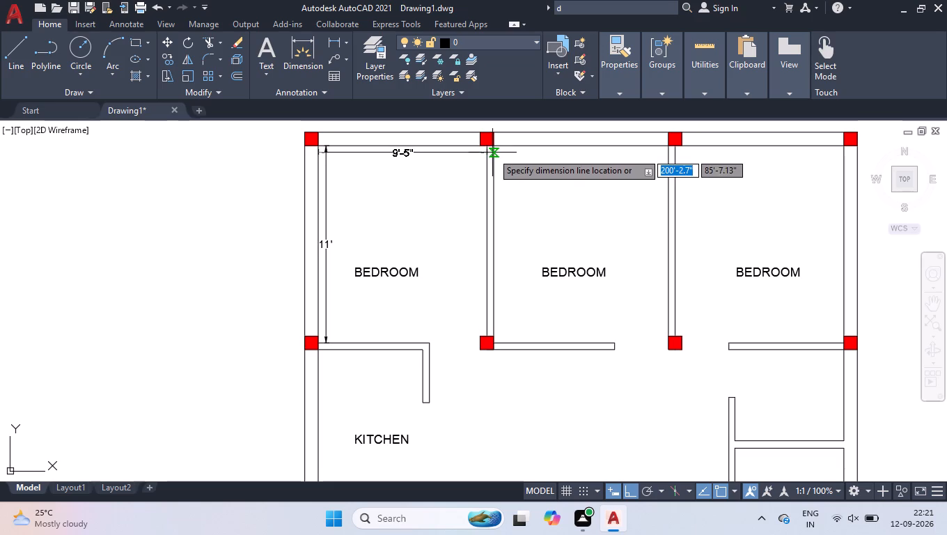
left_click(492, 153)
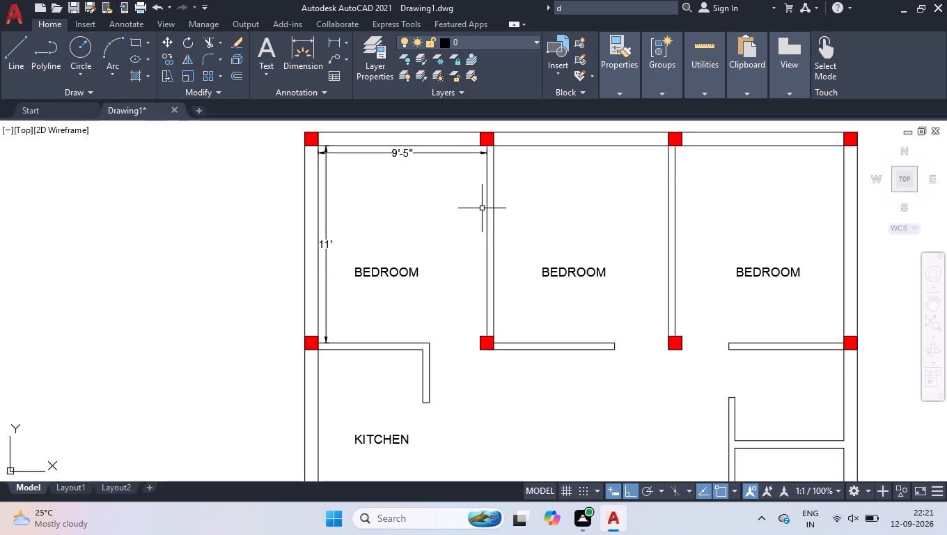
Add linear dimensions for the upper-middle bedroom's inside width, near its top wall, and inside length, near its left wall.
key("space")
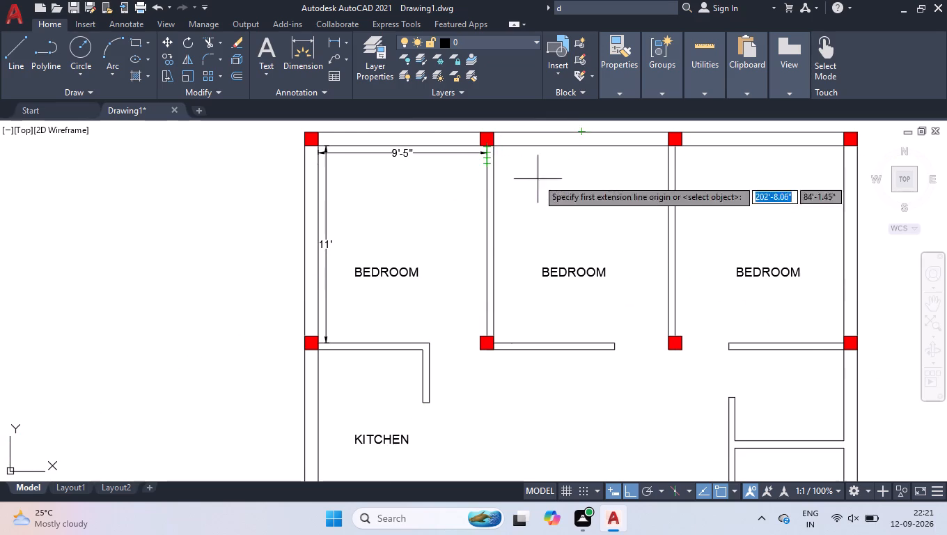
left_click(664, 160)
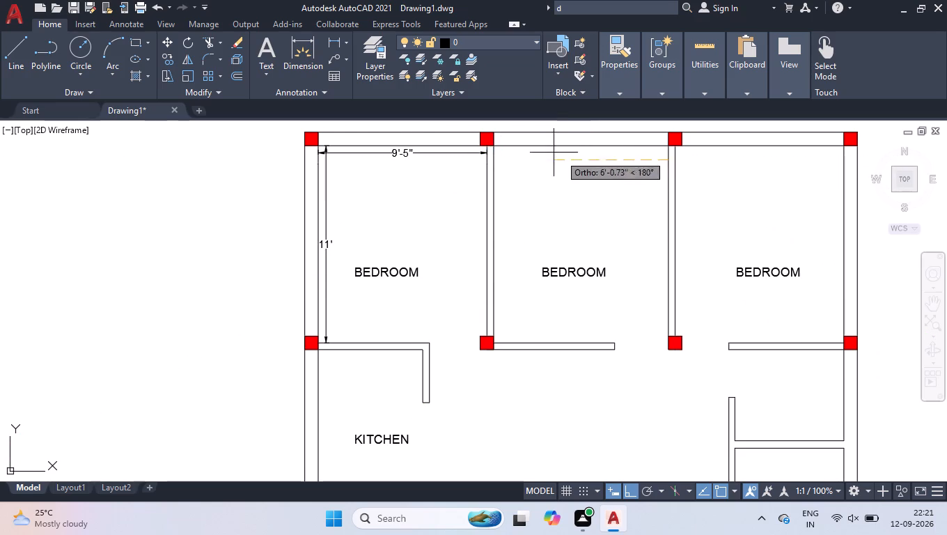
left_click(496, 158)
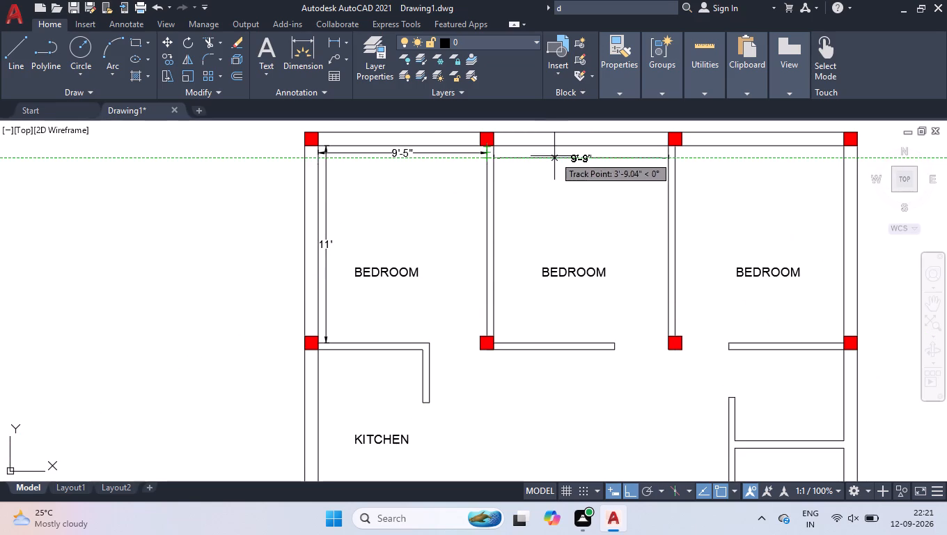
left_click(554, 156)
key("space")
left_click(511, 148)
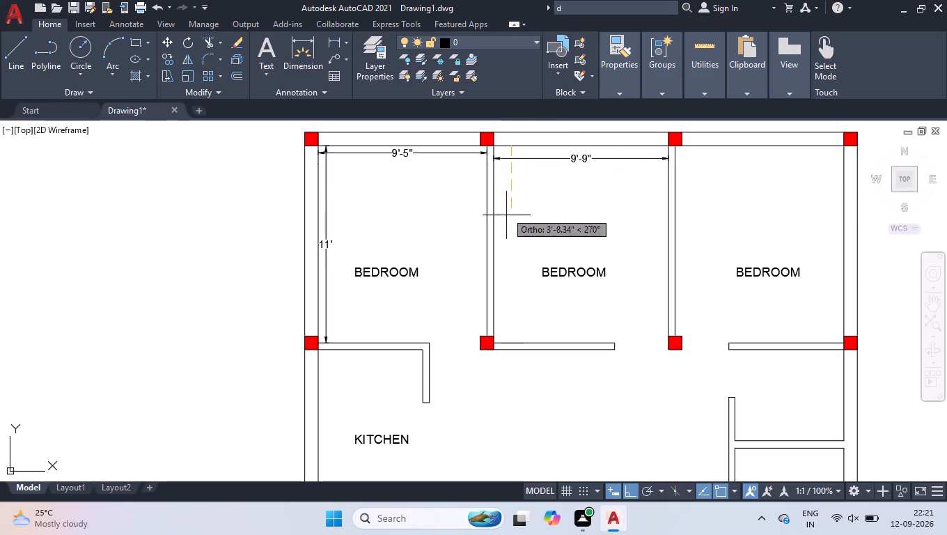
left_click(511, 341)
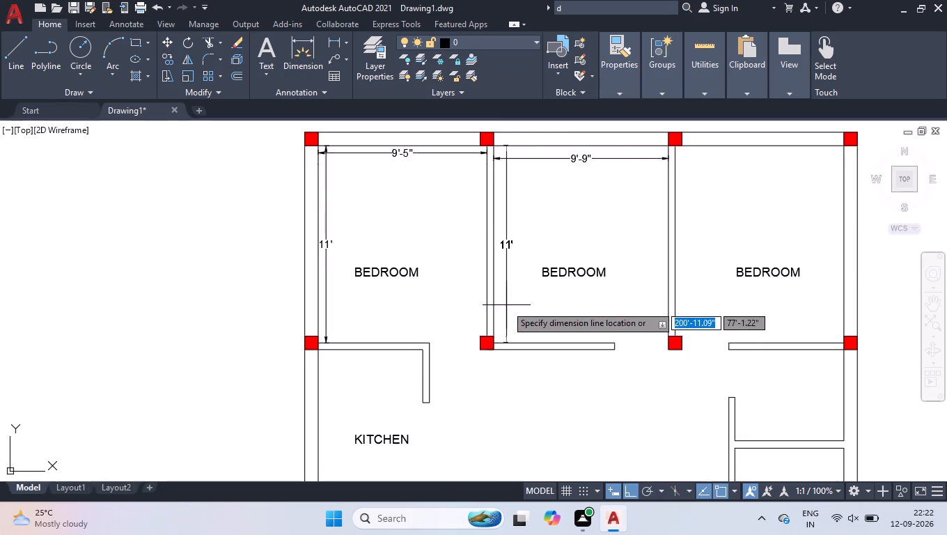
left_click(505, 295)
Add linear dimensions for the upper-right bedroom's inside width, near its top wall, and inside length, near its right wall.
key("space")
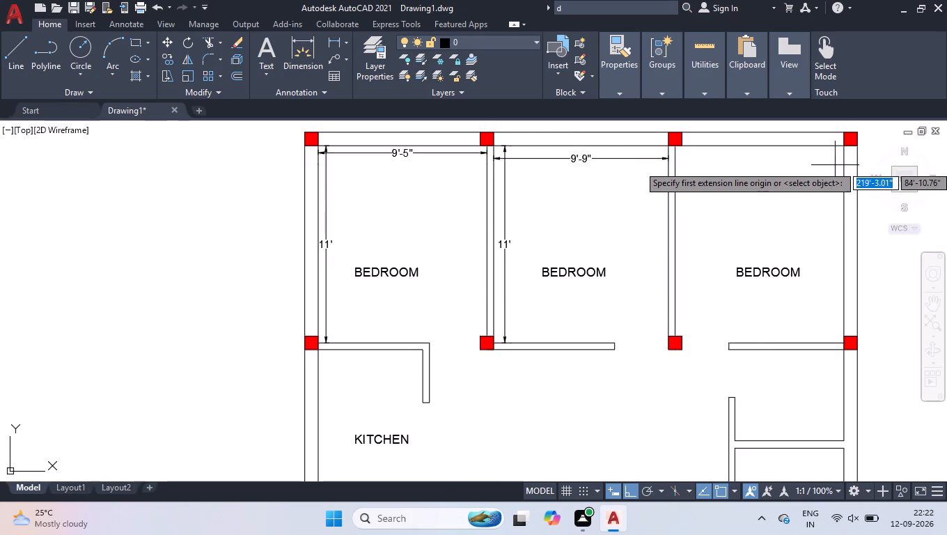
left_click(842, 162)
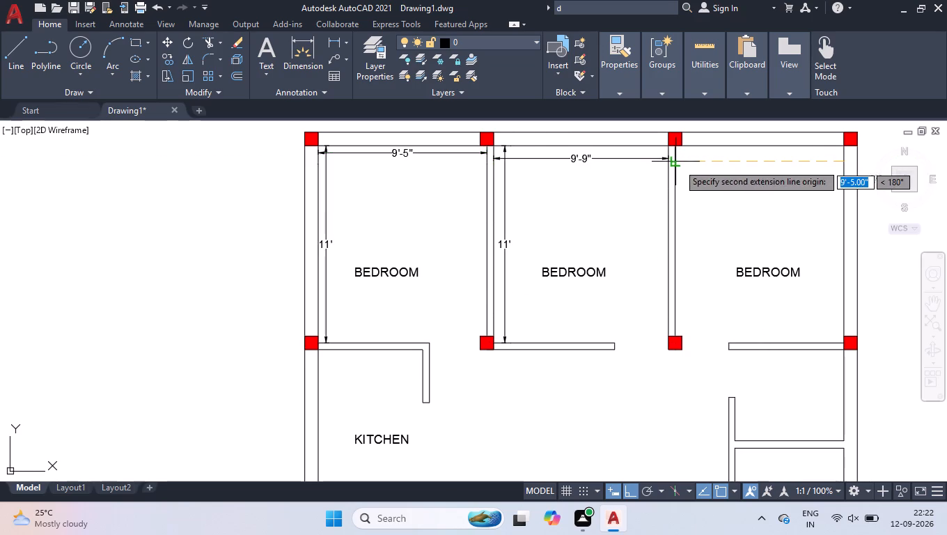
left_click(677, 163)
left_click(719, 157)
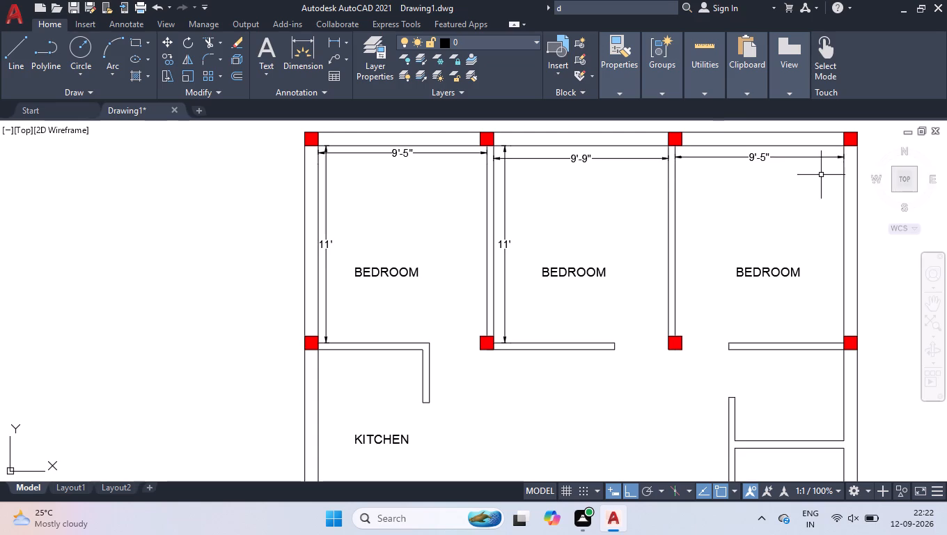
key("space")
left_click(826, 145)
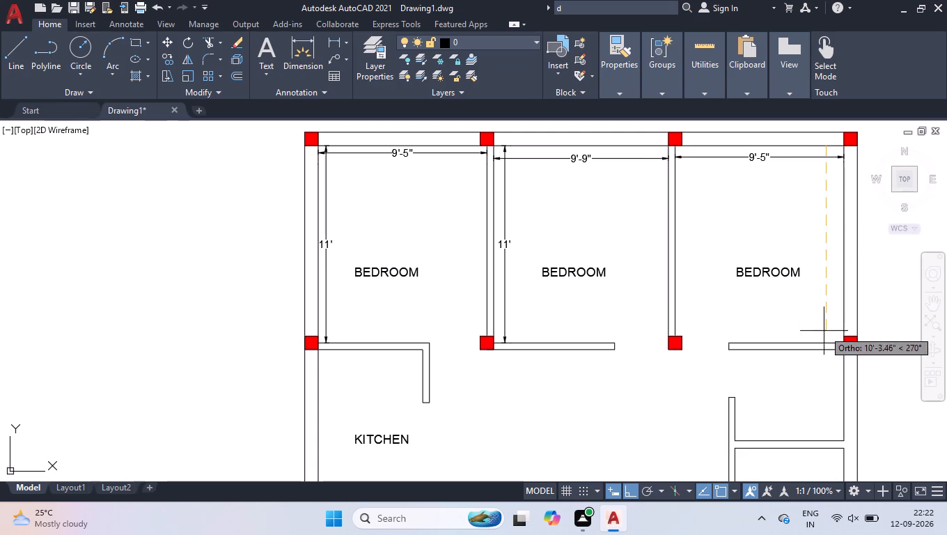
left_click(828, 343)
left_click(830, 302)
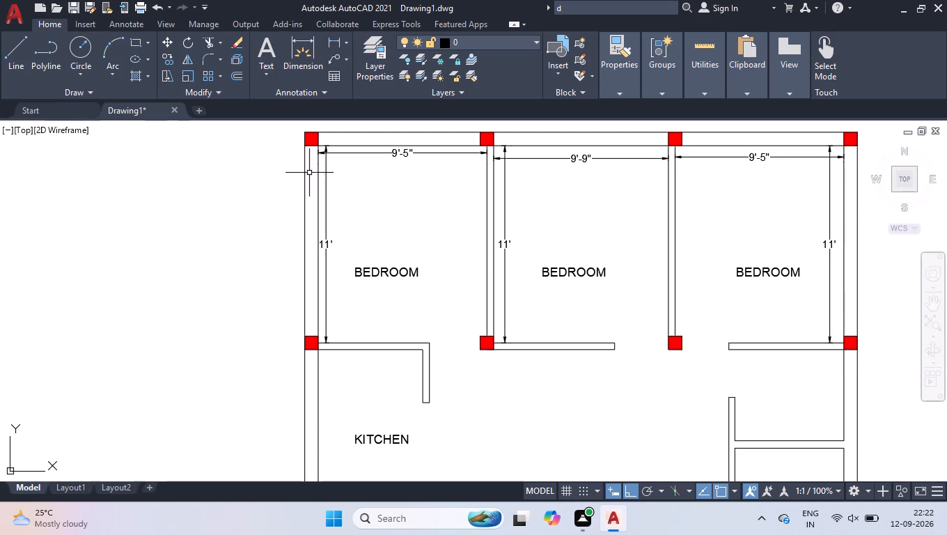
Add linear dimensions for the kitchen's inside length, near its left wall, and inside width, near its bottom wall.
scroll(423, 256, "down", 1)
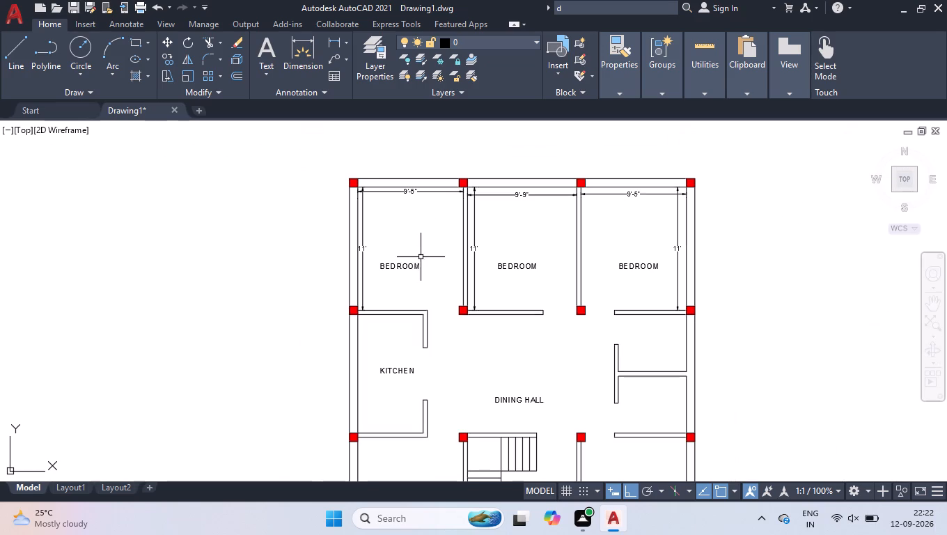
scroll(382, 428, "up", 2)
key("space")
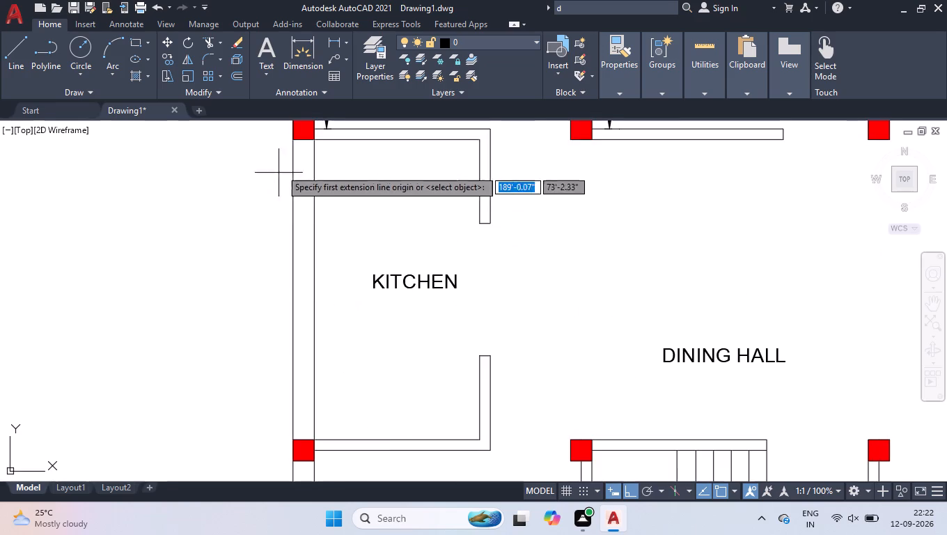
left_click(316, 142)
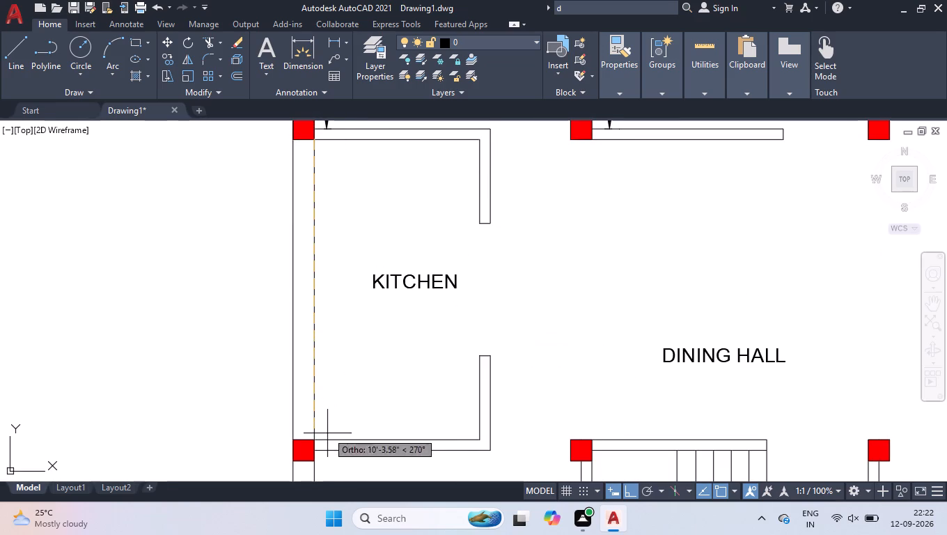
left_click(313, 440)
left_click(340, 407)
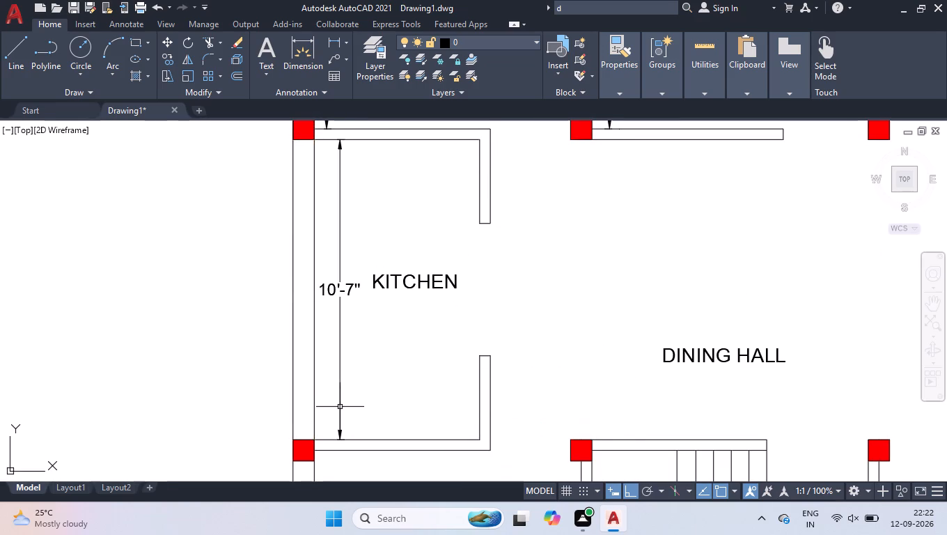
key("space")
left_click(316, 405)
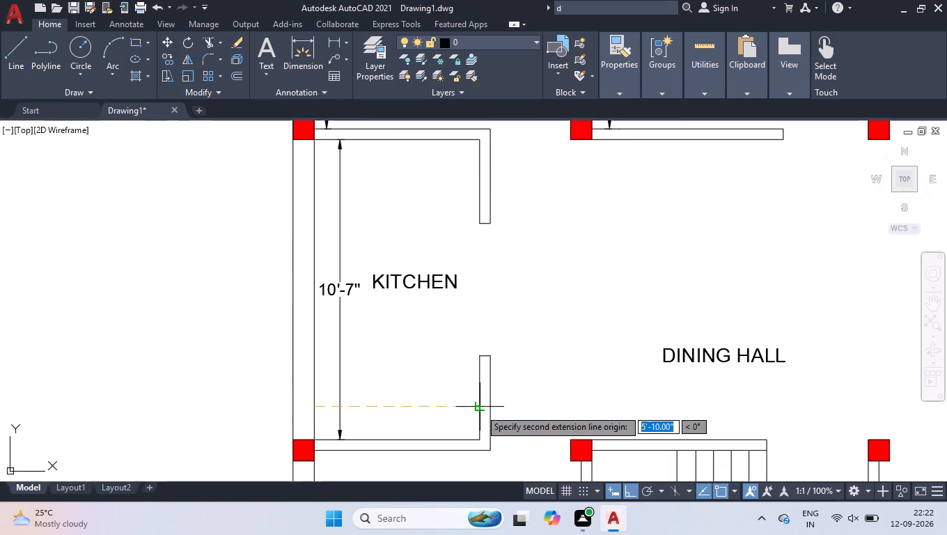
left_click(480, 408)
left_click(473, 400)
Add vertical linear dimensions for the inside lengths of the two small rooms beside the dining hall, near their right wall.
scroll(372, 389, "down", 2)
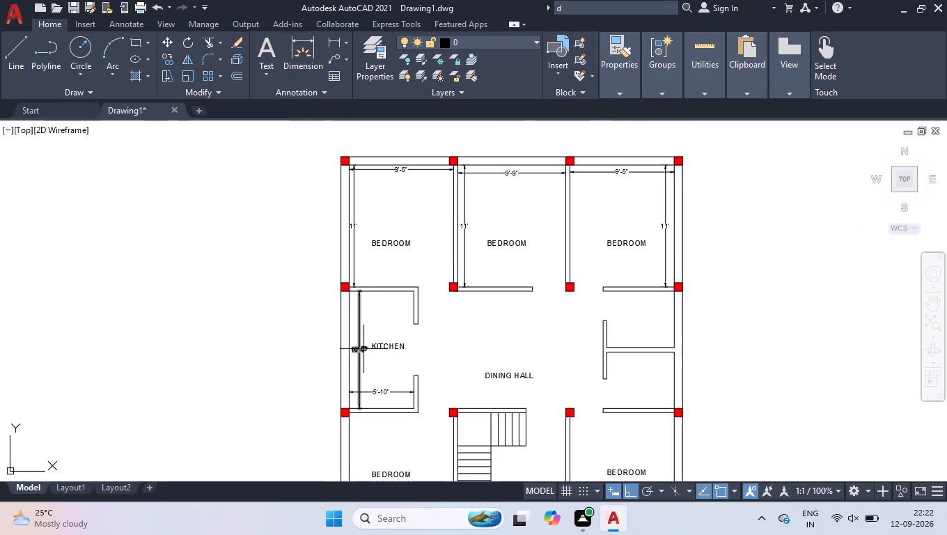
scroll(665, 346, "up", 2)
scroll(685, 275, "up", 1)
key("space")
left_click(674, 173)
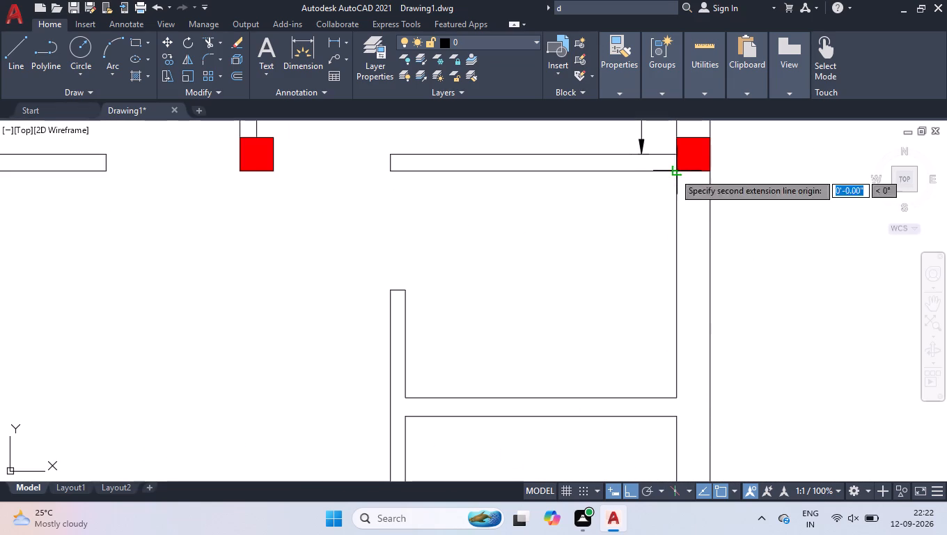
left_click(675, 396)
left_click(657, 335)
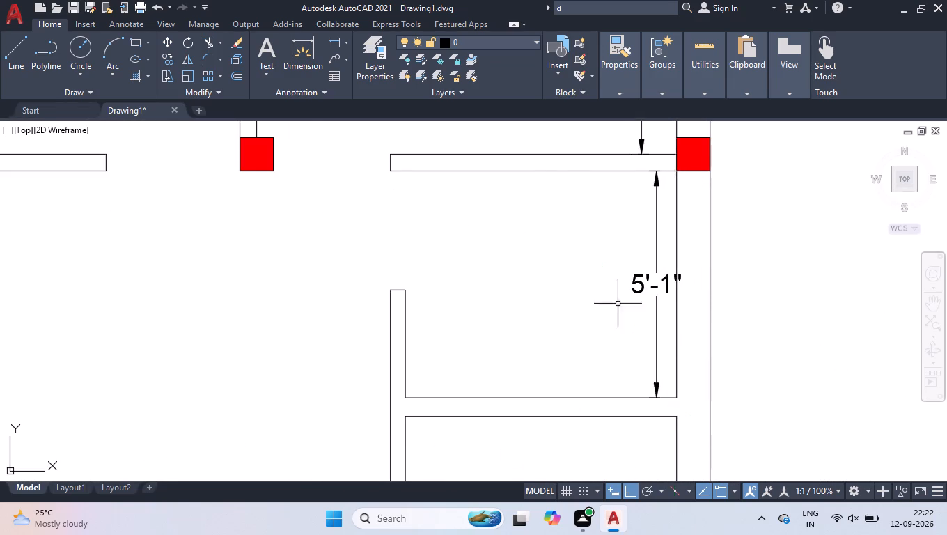
scroll(609, 288, "down", 2)
scroll(631, 417, "up", 1)
key("space")
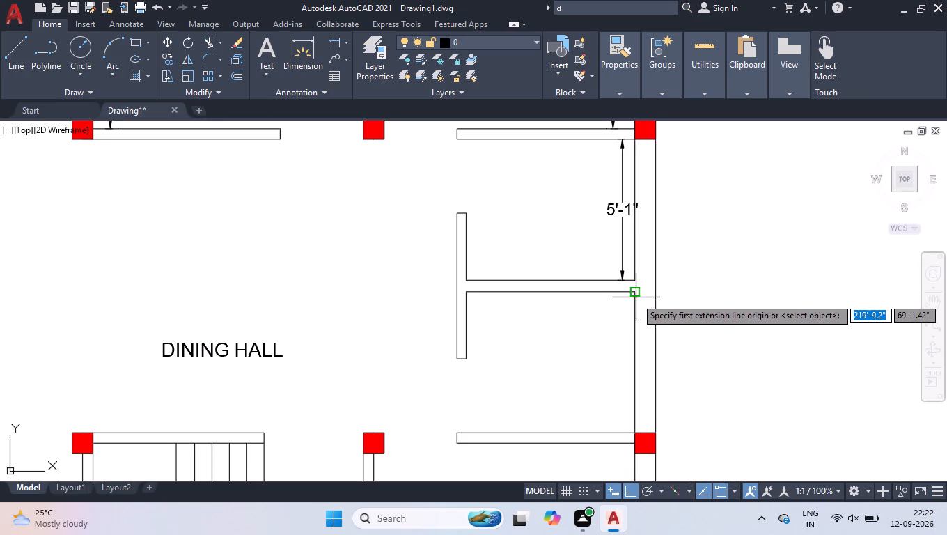
left_click(632, 291)
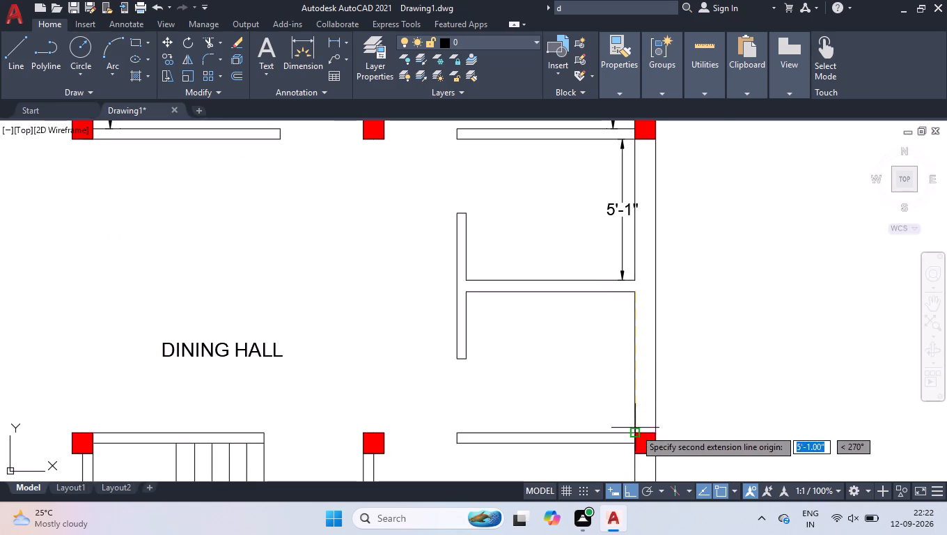
left_click(635, 431)
left_click(610, 396)
Add linear dimensions for the inside widths of both small rooms, one on each side of the partition between them.
key("space")
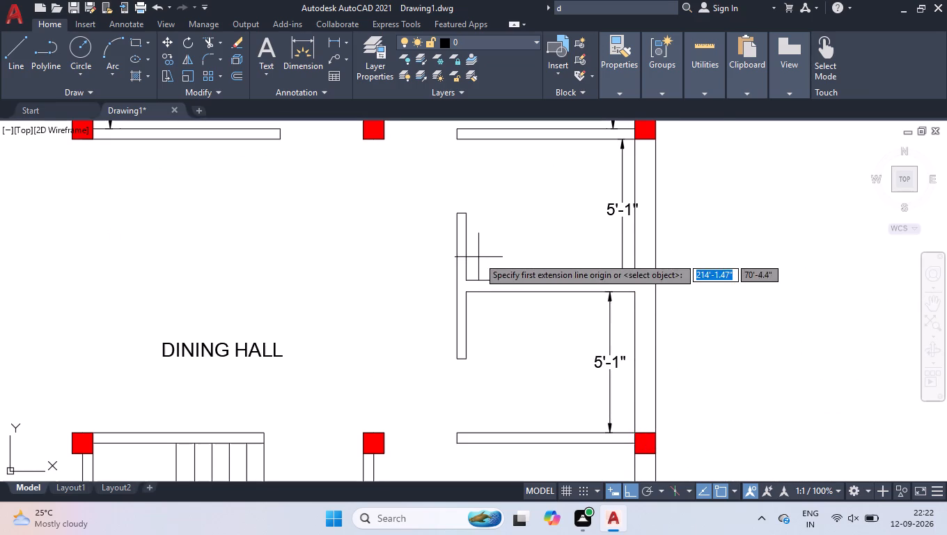
left_click(464, 283)
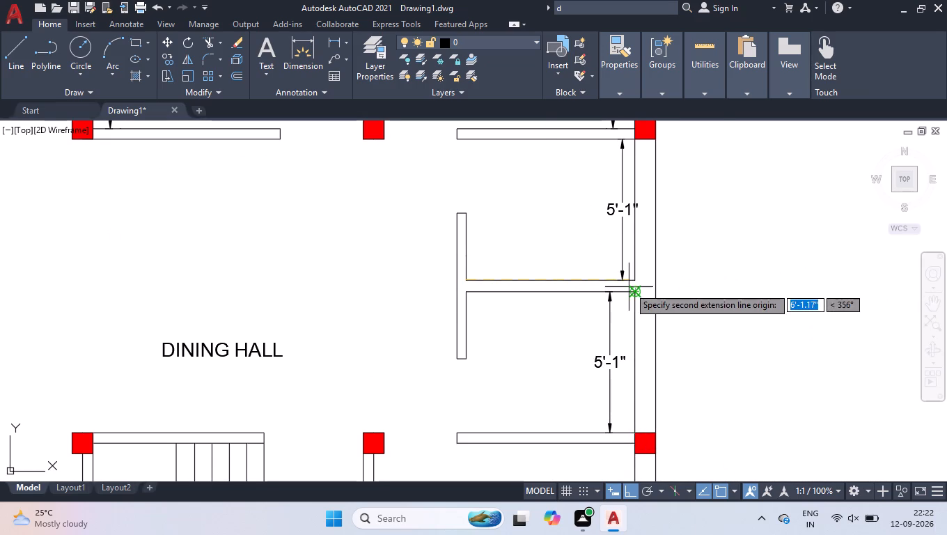
left_click(635, 278)
left_click(632, 258)
key("space")
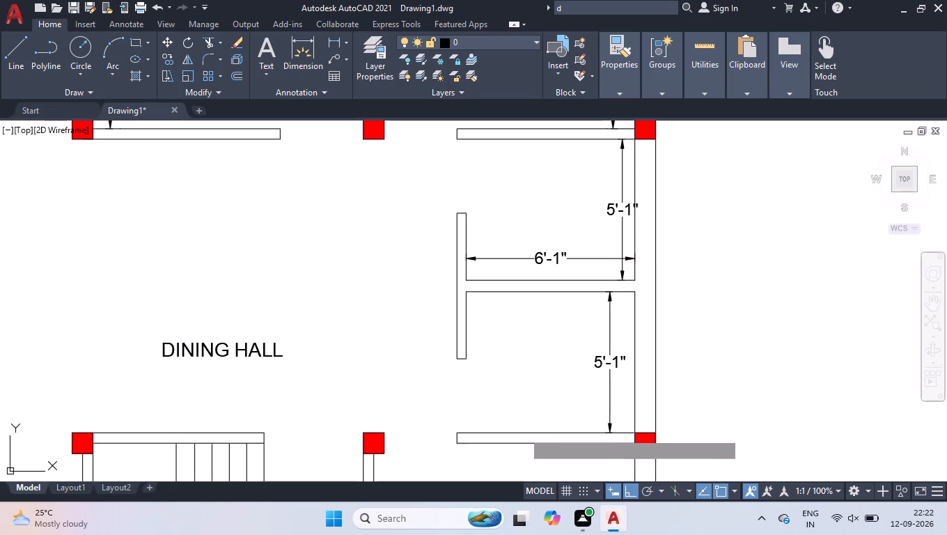
left_click(464, 293)
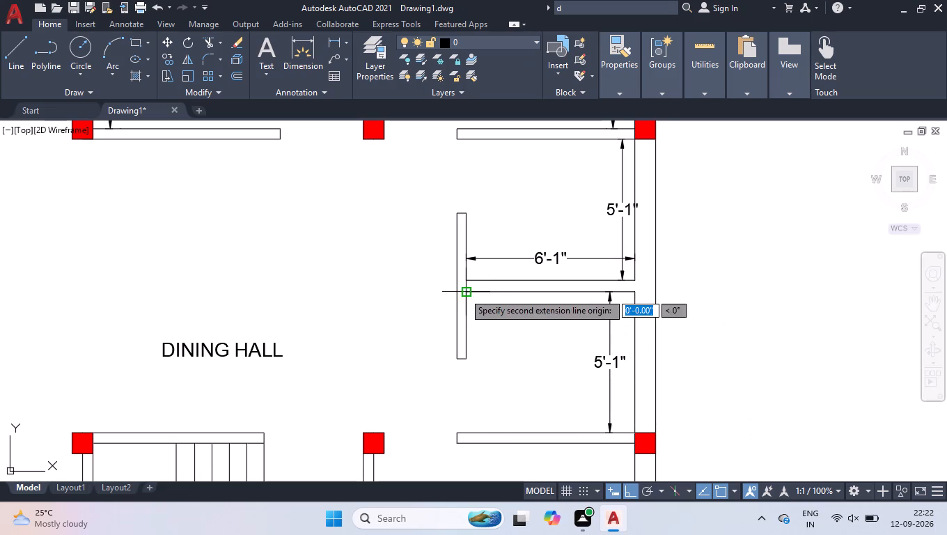
left_click(633, 295)
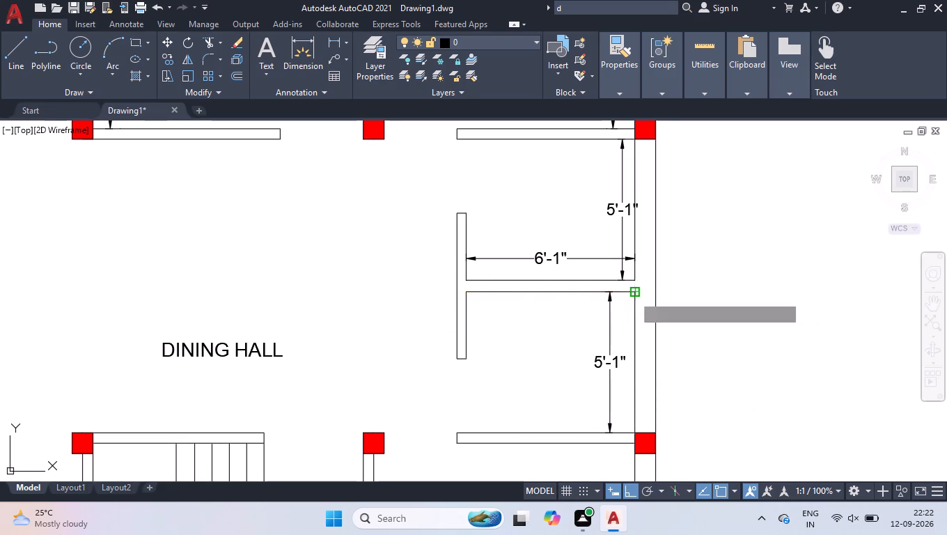
left_click(639, 313)
Add linear dimensions for the lower-right bedroom's inside length, near its right wall, and inside width, near its bottom wall.
scroll(529, 249, "down", 2)
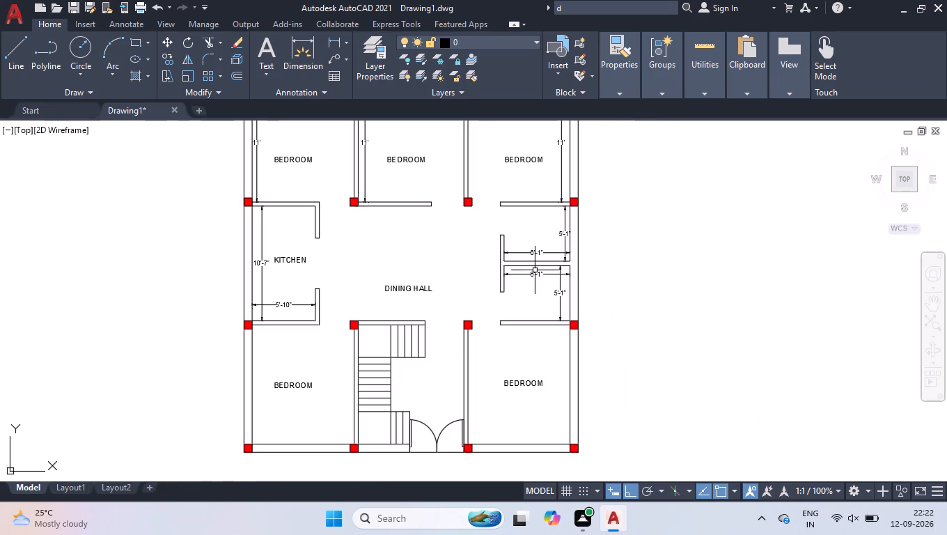
scroll(547, 458, "up", 2)
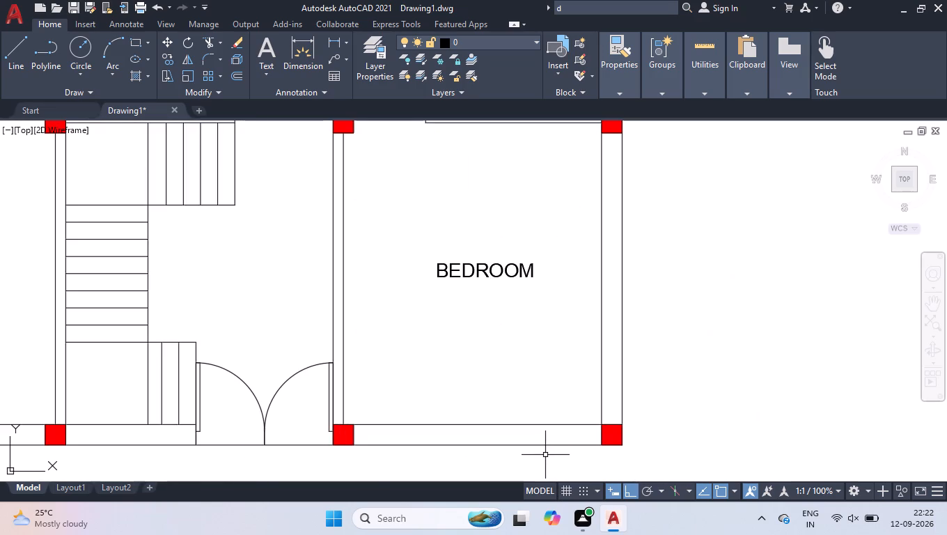
scroll(546, 440, "down", 1)
key("space")
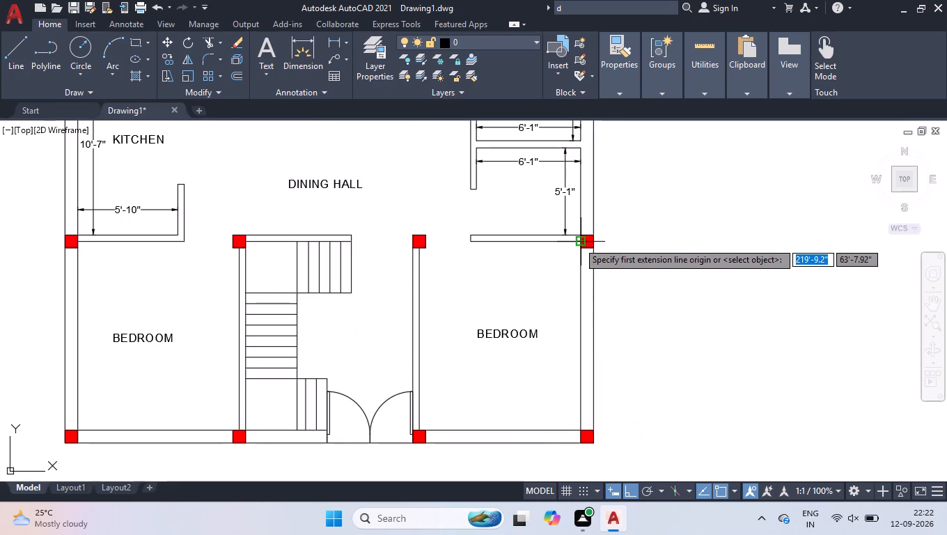
left_click(578, 242)
left_click(579, 429)
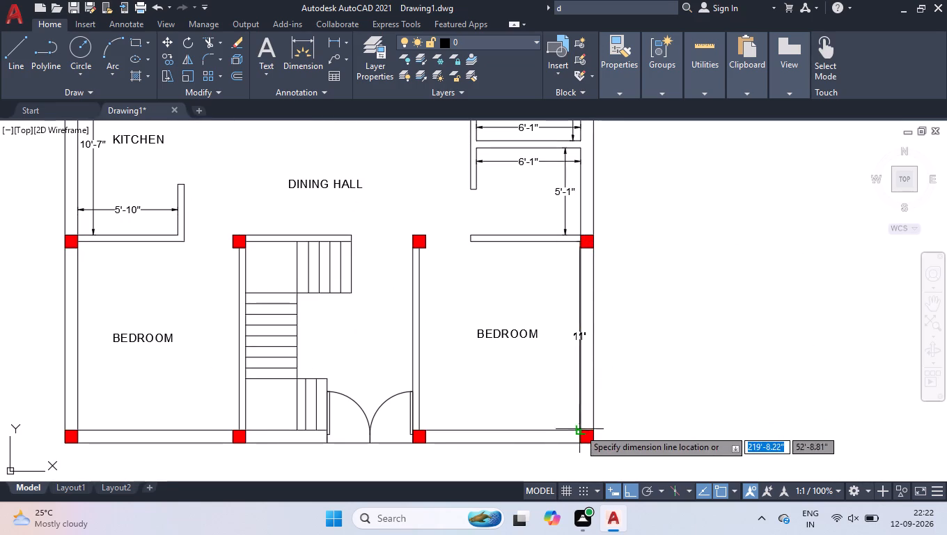
left_click(567, 382)
key("space")
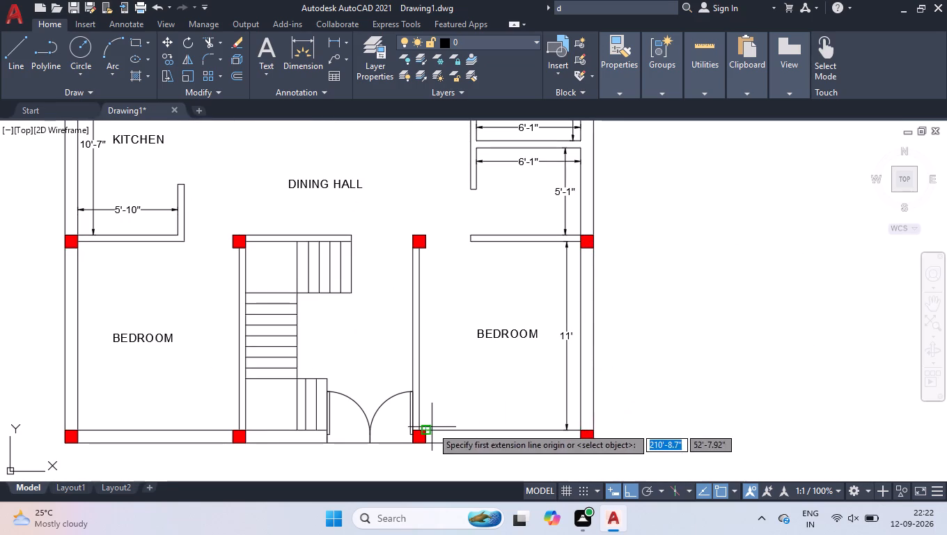
left_click(423, 410)
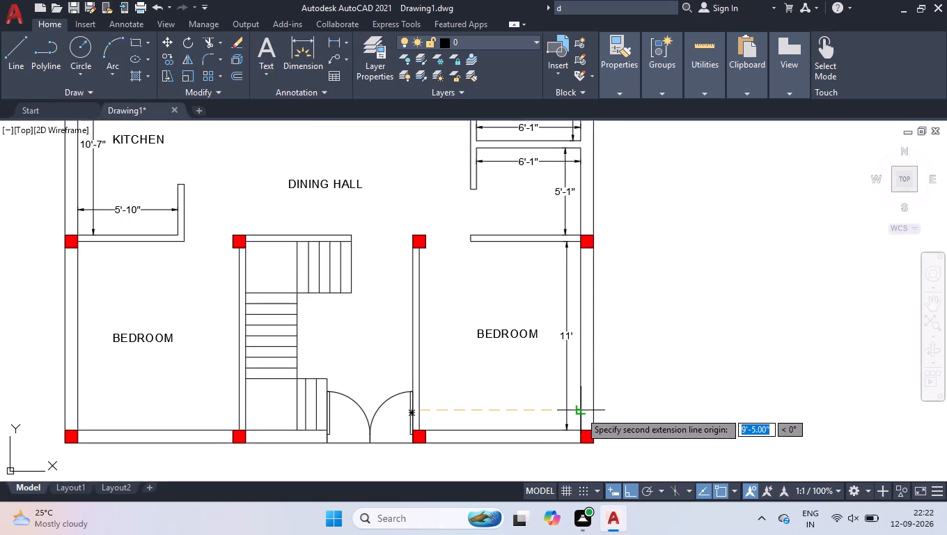
left_click(580, 412)
left_click(577, 422)
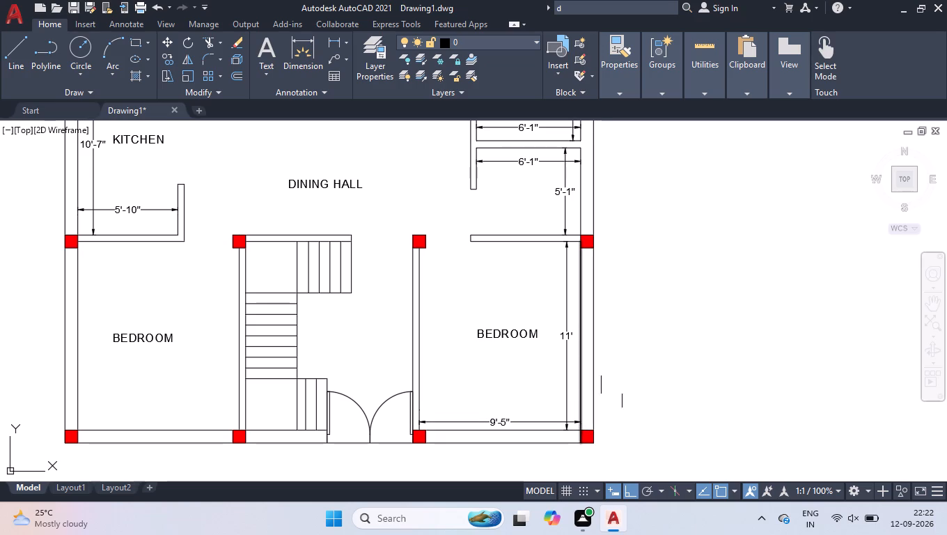
Add linear dimensions for the staircase's width across its upper landing and flight, and its full length near the left wall.
scroll(265, 229, "up", 2)
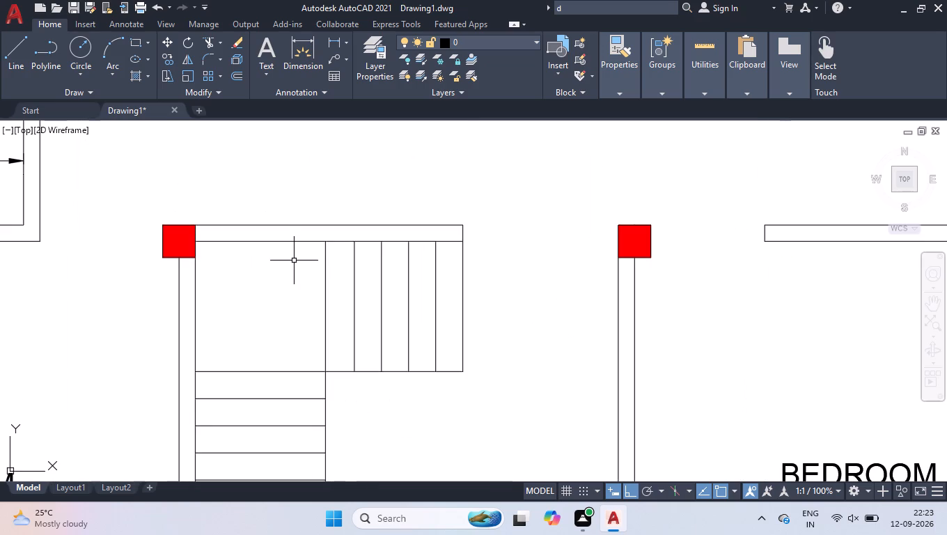
scroll(249, 312, "up", 1)
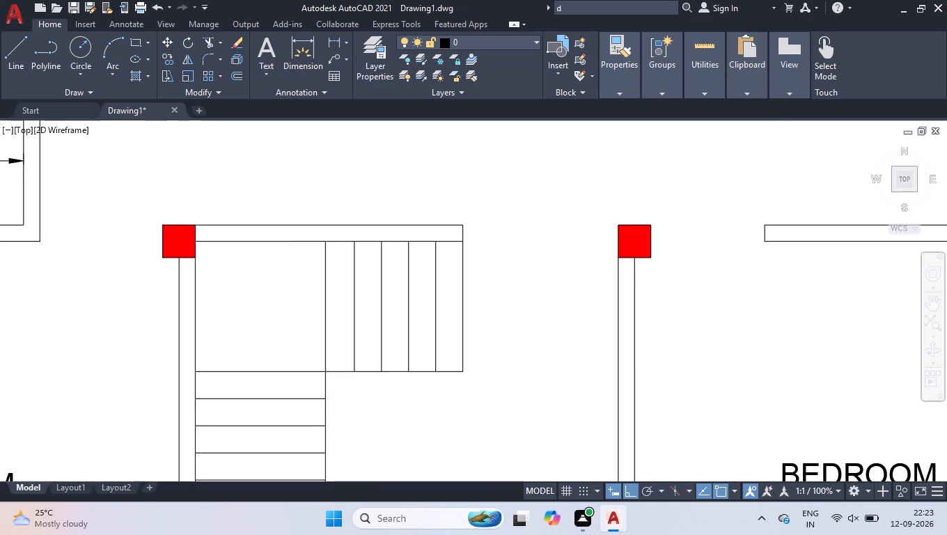
key("space")
left_click(164, 318)
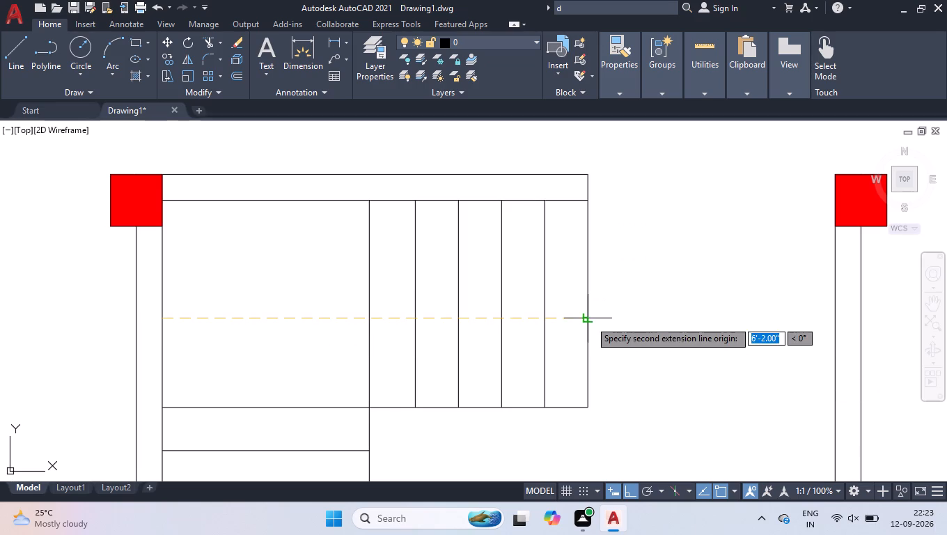
left_click(590, 320)
left_click(623, 240)
key("space")
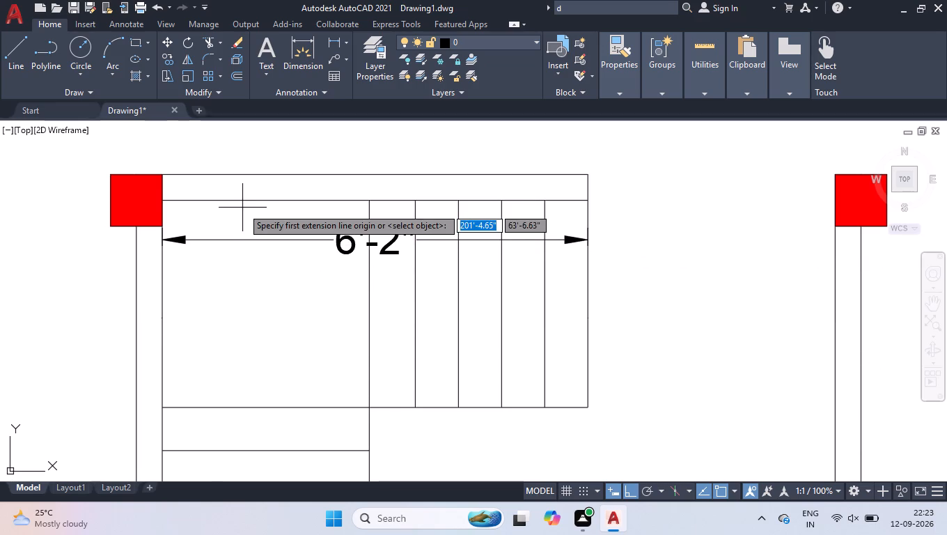
left_click(238, 205)
scroll(234, 256, "down", 3)
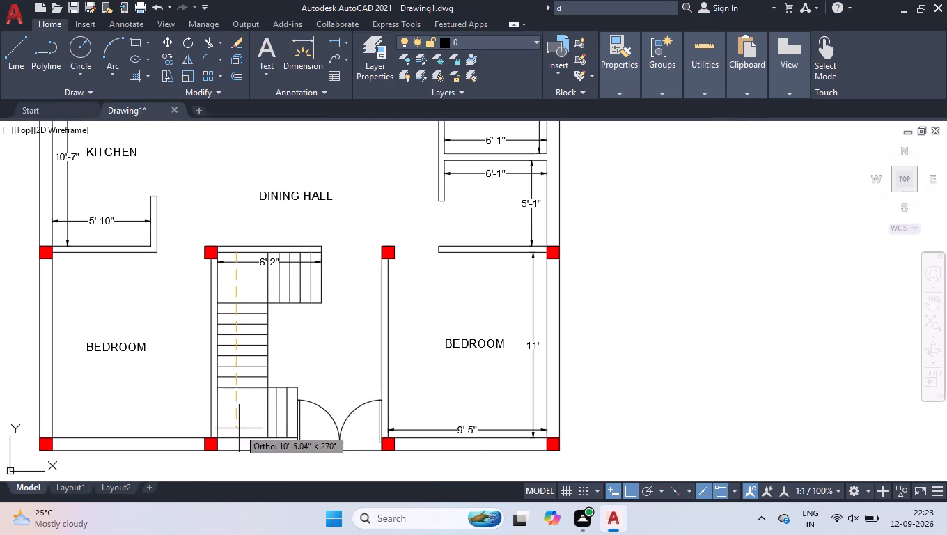
left_click(237, 437)
left_click(227, 420)
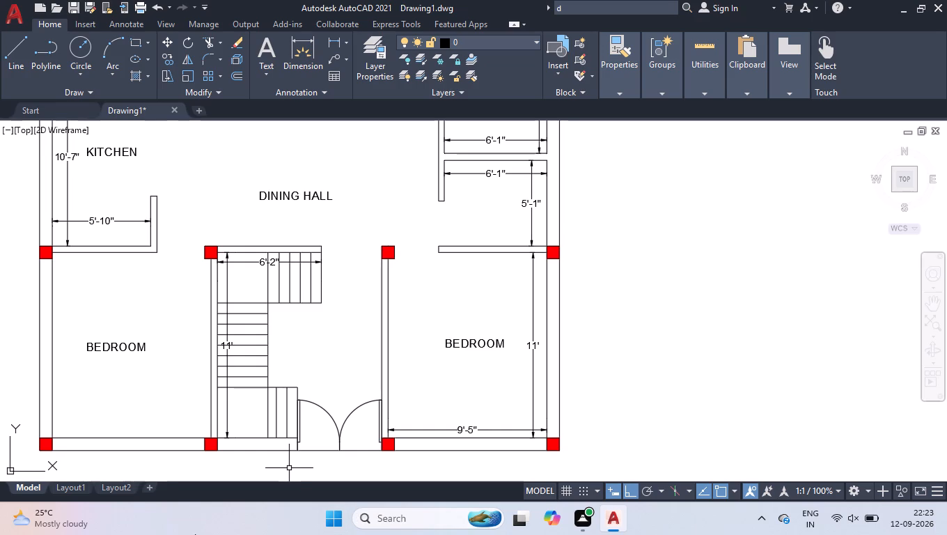
Add a linear dimension for the width of the staircase's lower landing, just below the landing's top edge.
scroll(226, 447, "up", 1)
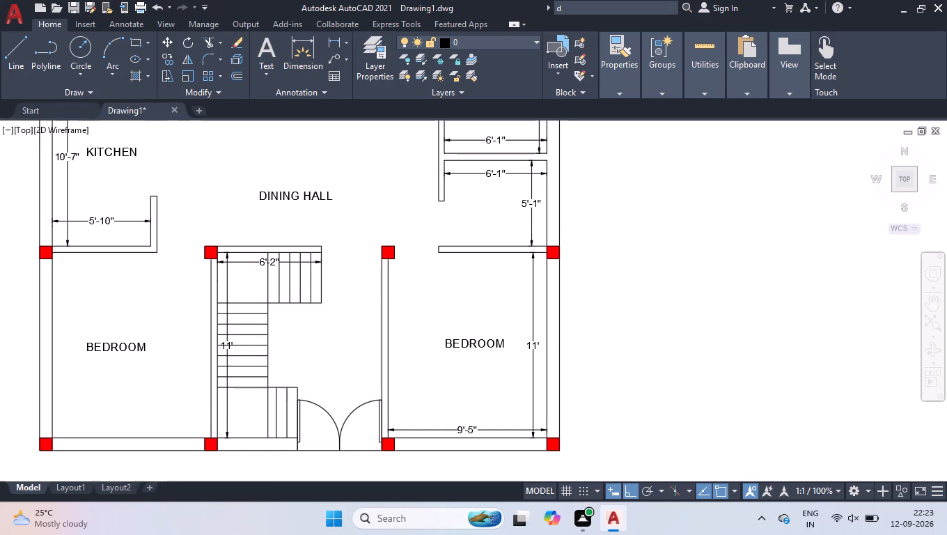
scroll(226, 447, "up", 2)
key("space")
left_click(186, 207)
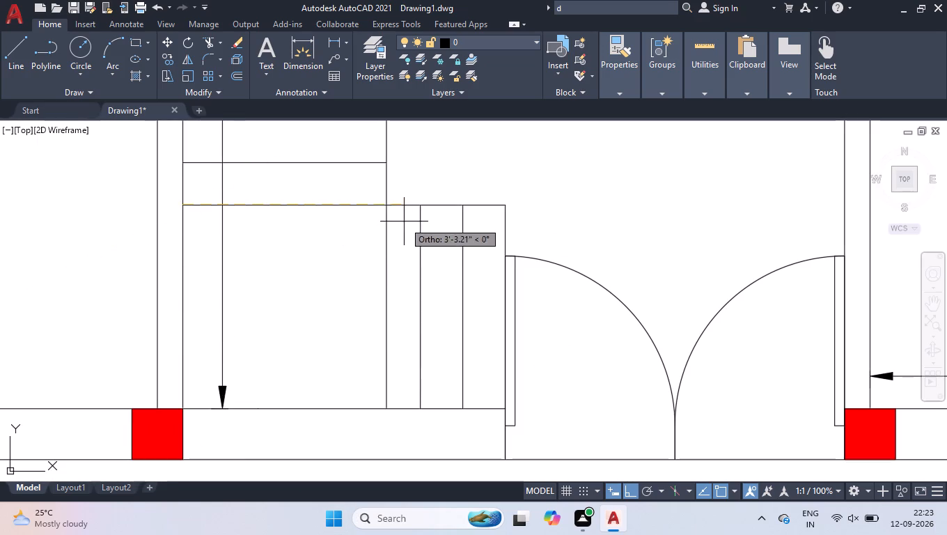
left_click(389, 206)
left_click(398, 234)
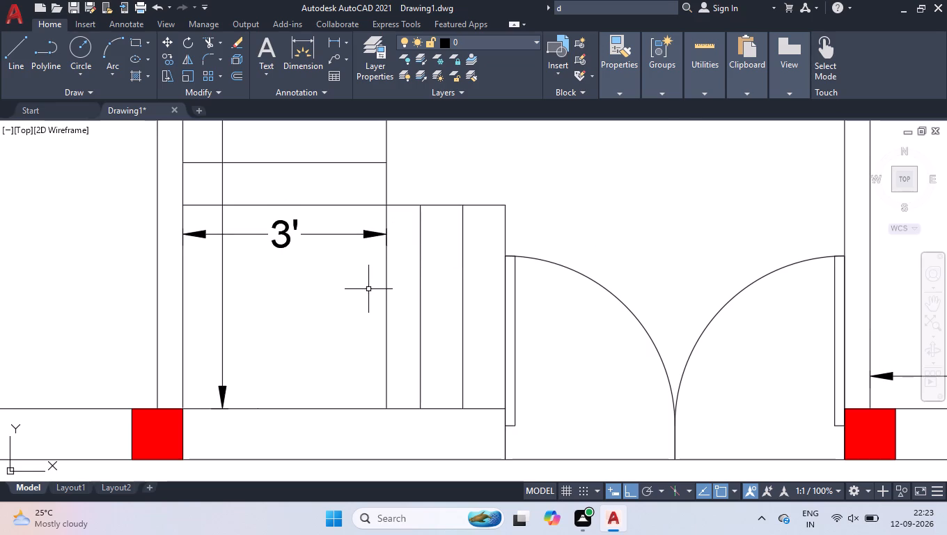
Add linear dimensions for the lower-left bedroom's inside length, near its left wall, and inside width, near its bottom wall.
scroll(367, 293, "down", 2)
scroll(357, 370, "down", 2)
scroll(263, 302, "up", 1)
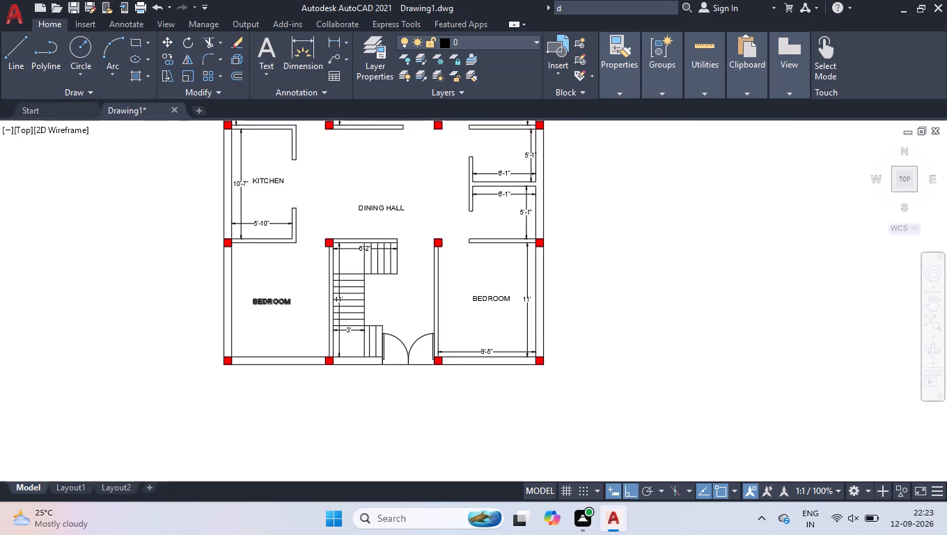
key("space")
key("space")
key("space")
key("space")
key("space")
key("space")
key("space")
key("space")
key("space")
key("space")
key("space")
key("space")
key("space")
key("space")
key("space")
key("space")
key("space")
key("space")
key("space")
key("space")
key("space")
left_click(222, 209)
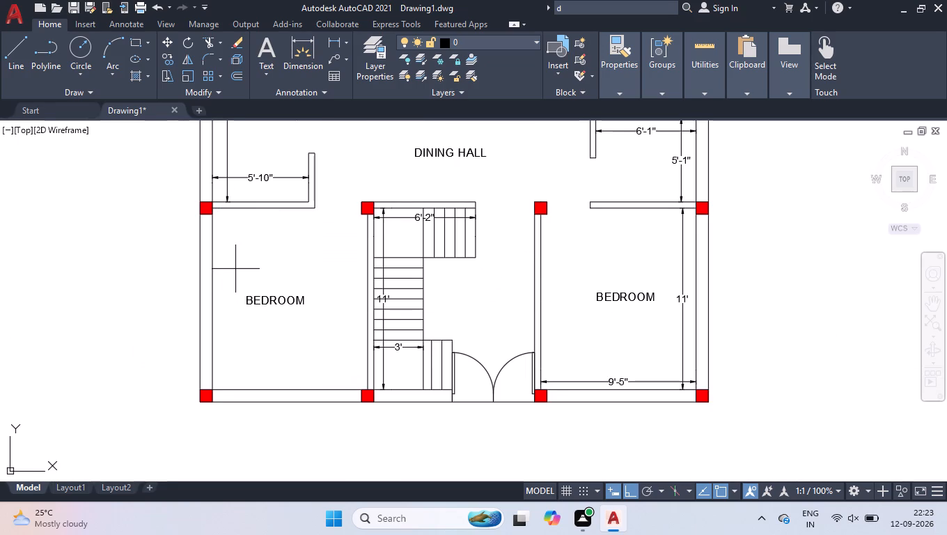
key("space")
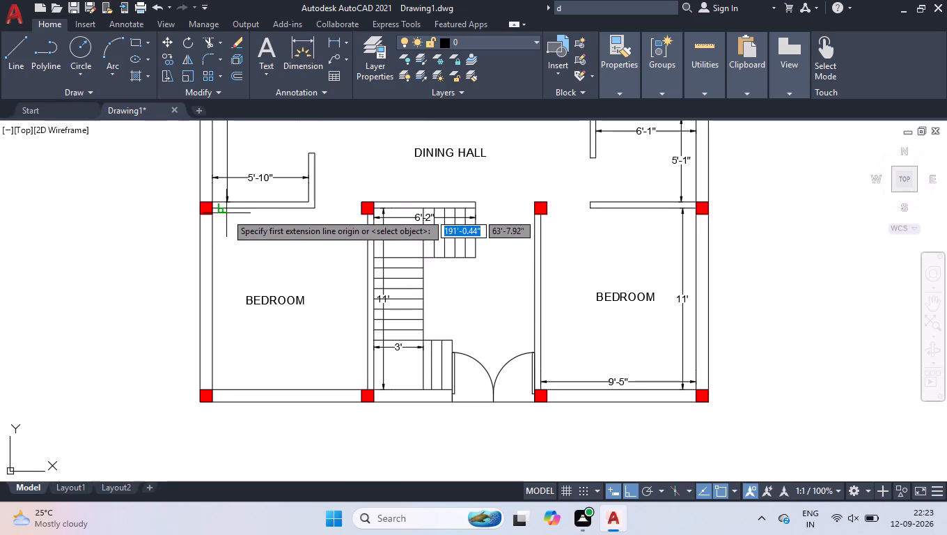
left_click(226, 213)
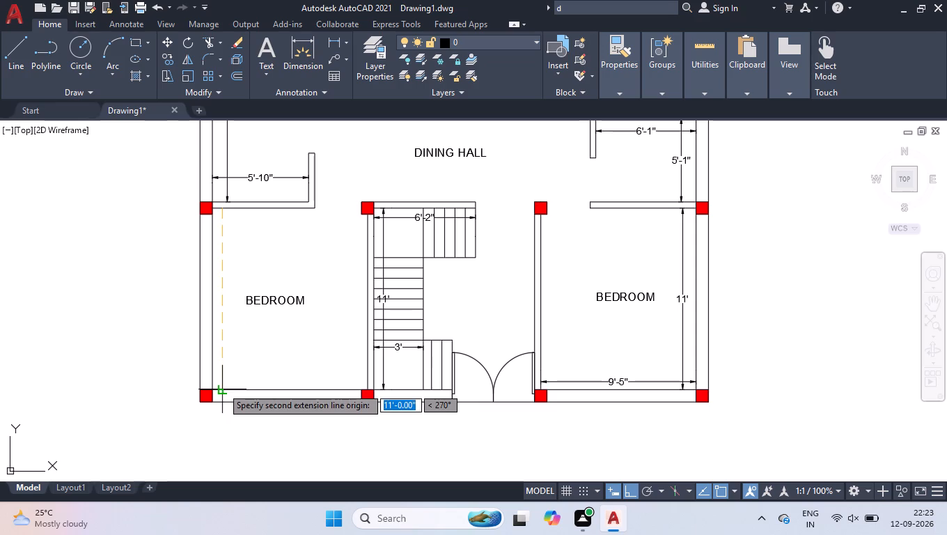
left_click(222, 387)
left_click(221, 348)
key("space")
left_click(213, 354)
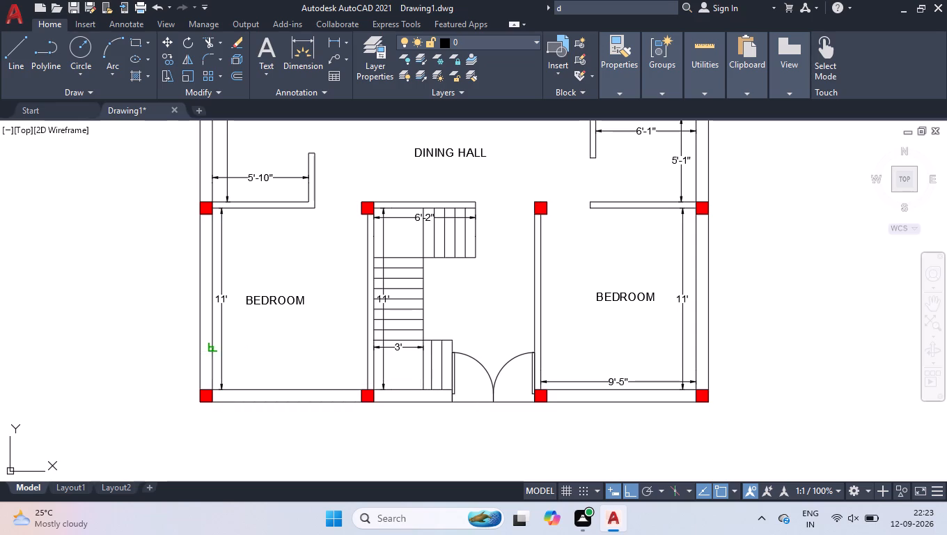
left_click(363, 346)
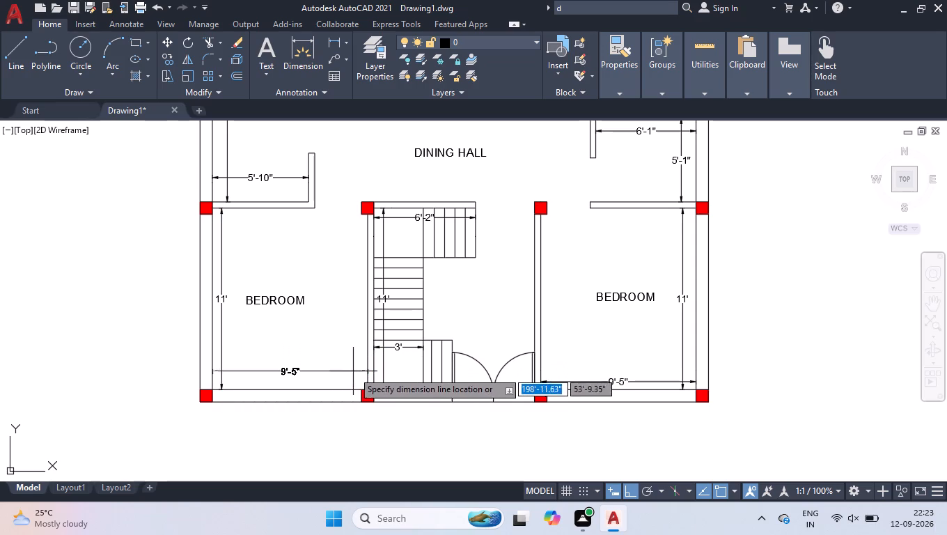
left_click(347, 381)
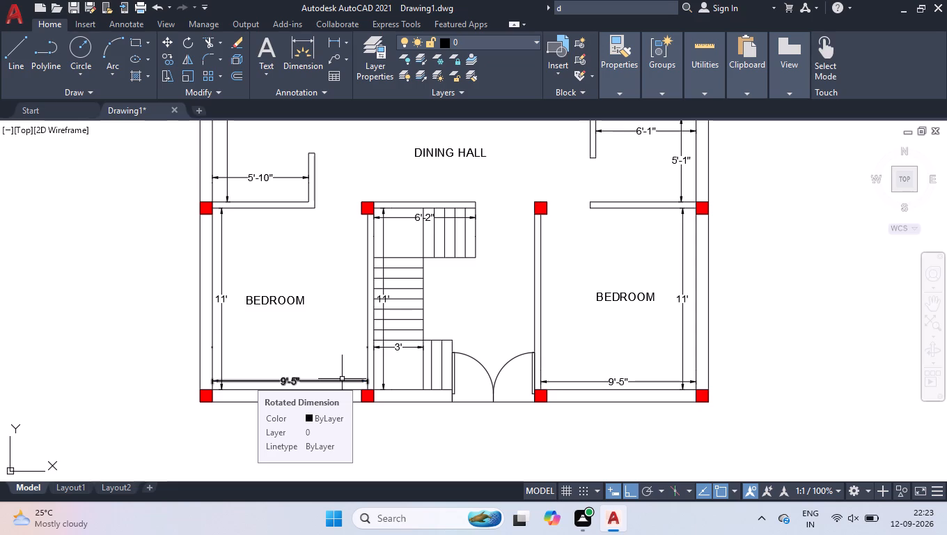
Add a linear dimension for the plan's overall outer width, just above the top wall.
scroll(334, 383, "down", 3)
scroll(347, 318, "up", 2)
scroll(311, 130, "up", 2)
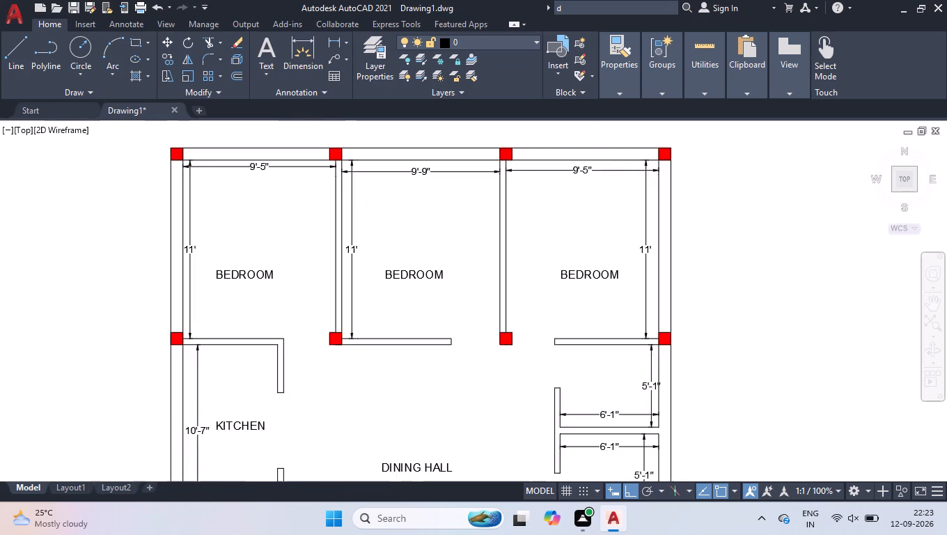
key("space")
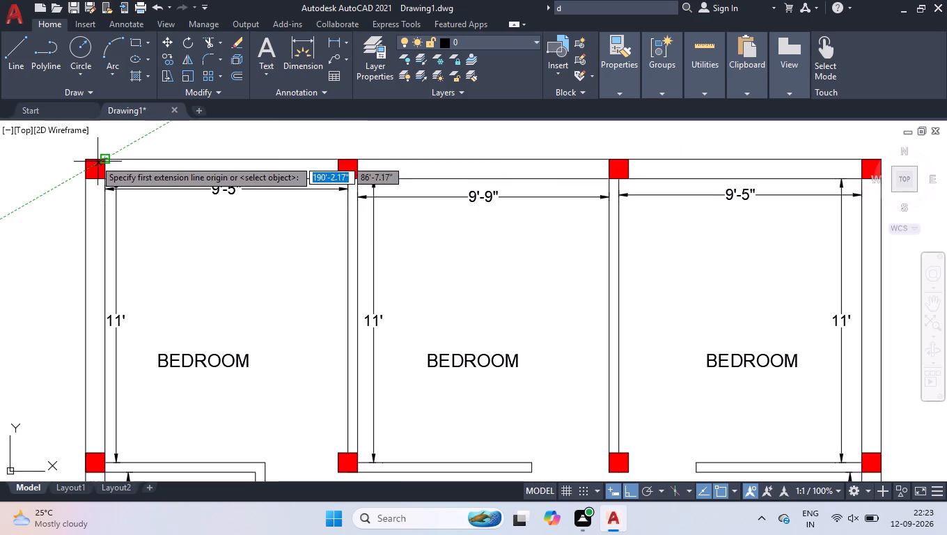
left_click(81, 155)
scroll(157, 141, "down", 1)
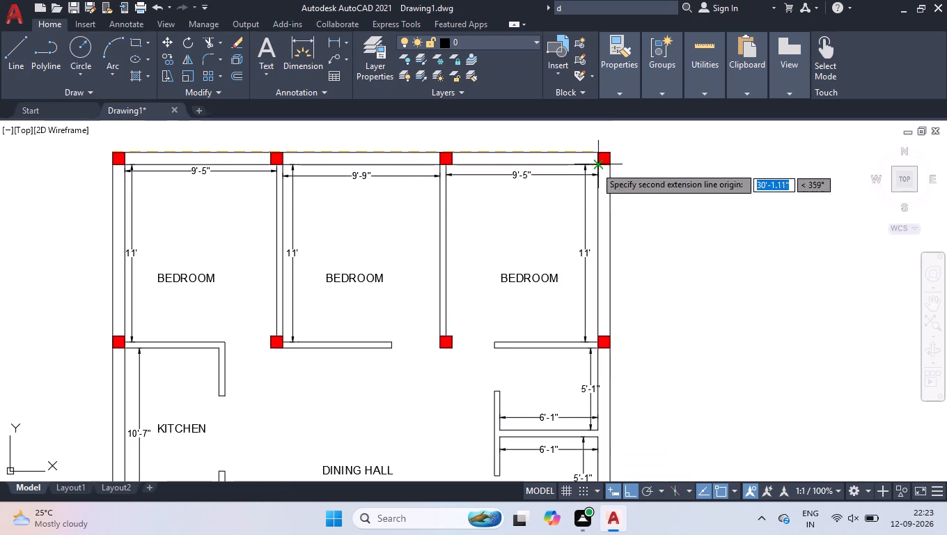
left_click(613, 153)
left_click(618, 142)
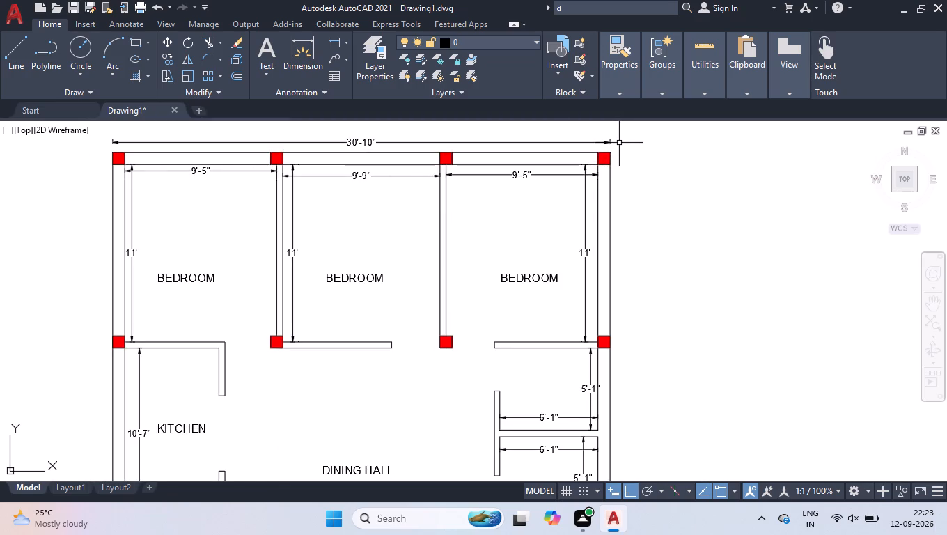
Add a linear dimension for the plan's overall outer length, just outside the right wall.
key("space")
left_click(608, 152)
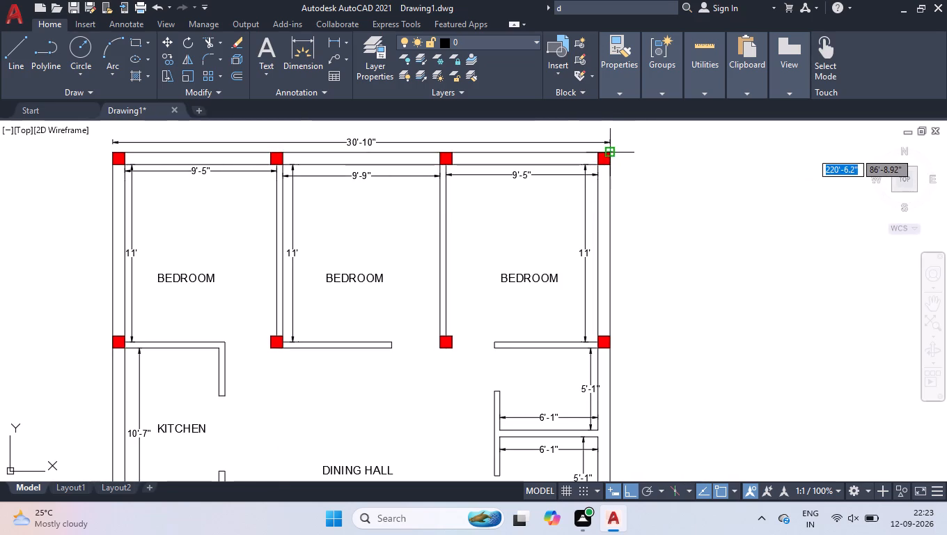
scroll(595, 175, "down", 3)
scroll(602, 298, "up", 3)
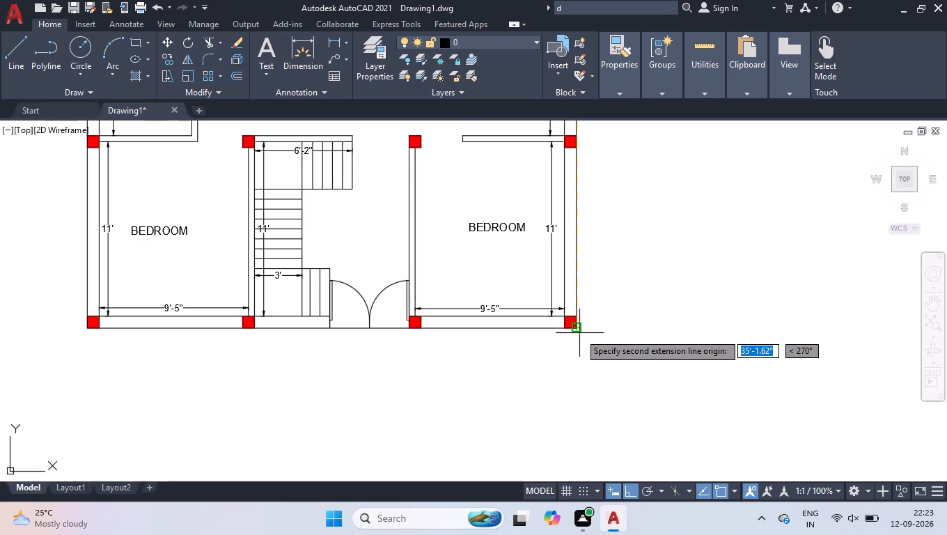
left_click(578, 327)
scroll(603, 316, "down", 3)
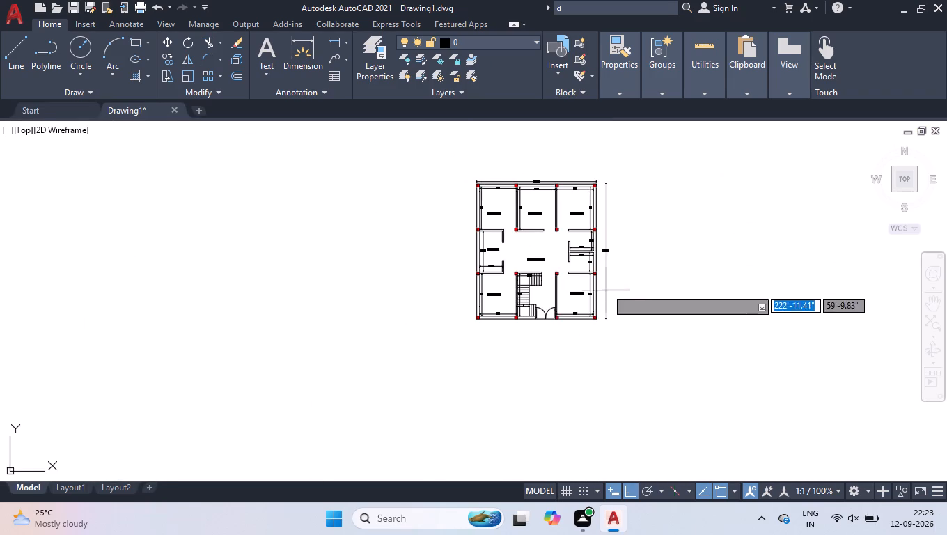
scroll(608, 245, "up", 7)
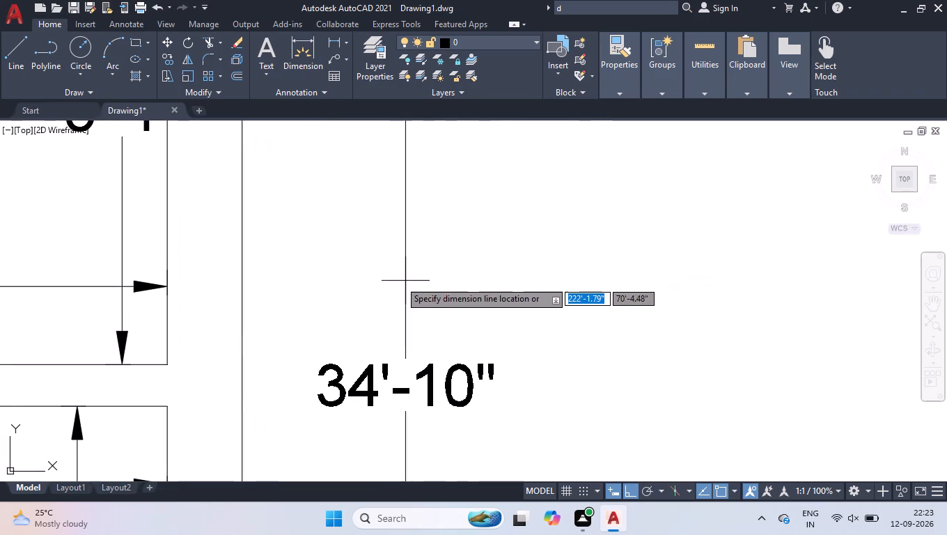
left_click(399, 281)
Start a solid hatch in colour 34,52,110 and fill the upper bedrooms' outer walls, dividing partitions and the middle and right bedrooms' lower partitions.
scroll(412, 283, "down", 3)
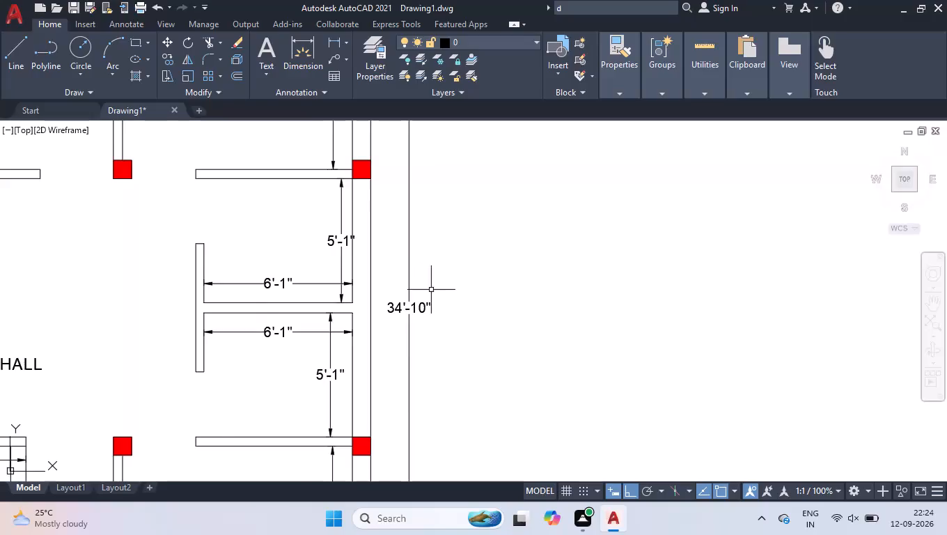
scroll(434, 300, "down", 3)
scroll(437, 304, "up", 1)
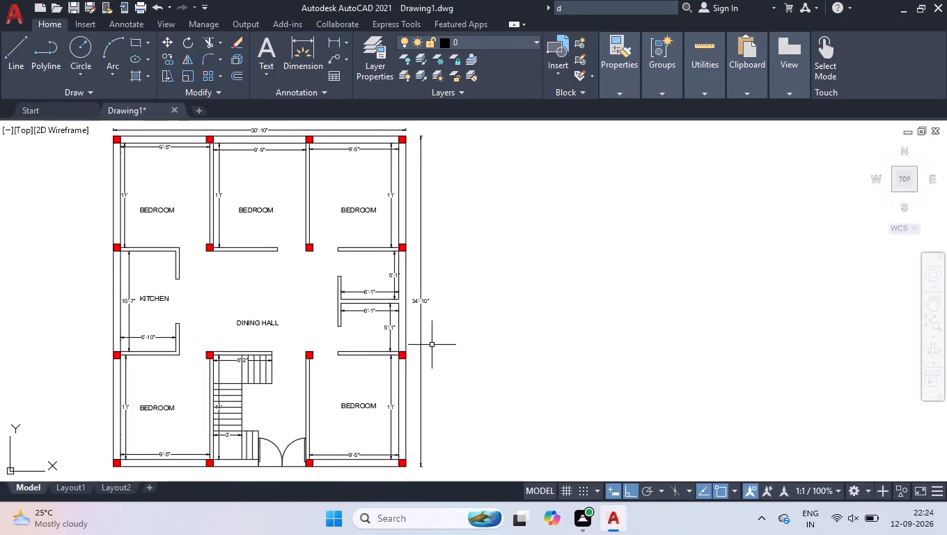
left_click(139, 79)
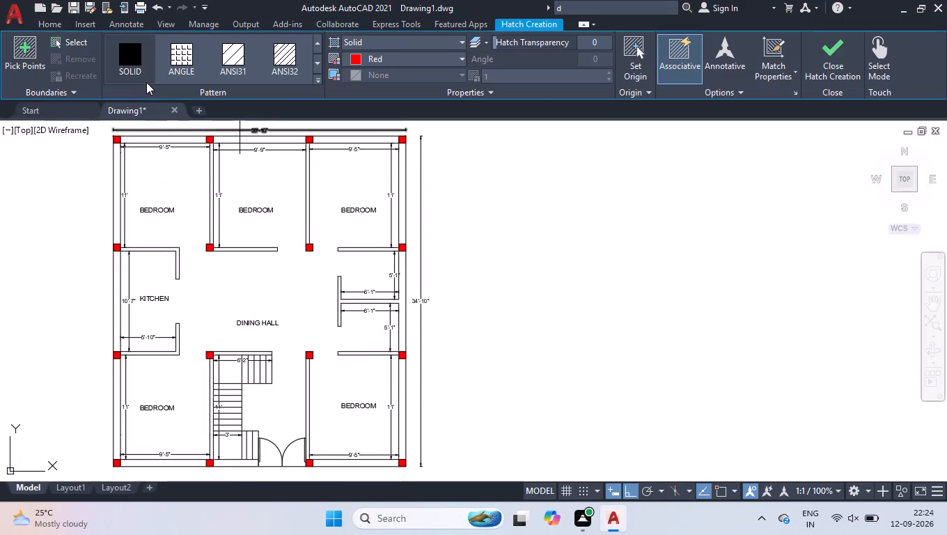
left_click(379, 56)
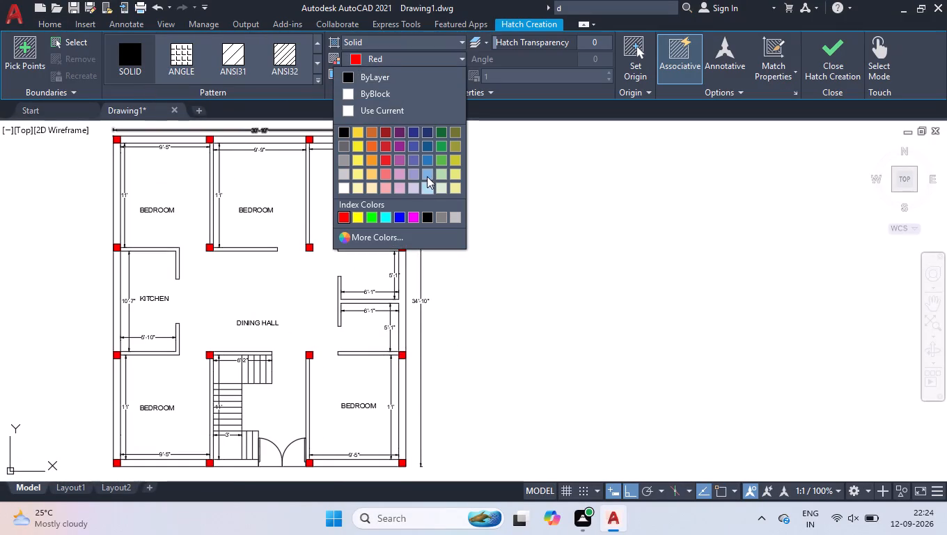
left_click(427, 134)
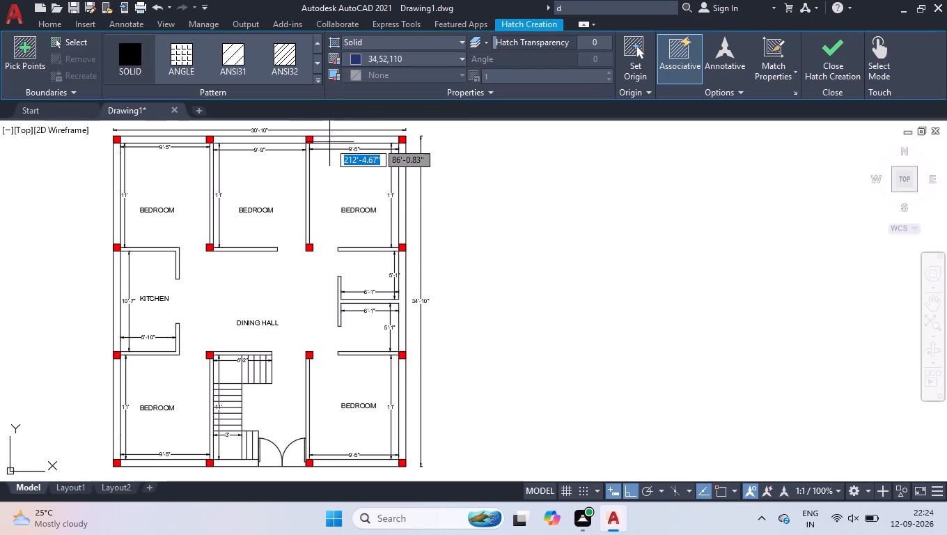
left_click(329, 142)
left_click(286, 140)
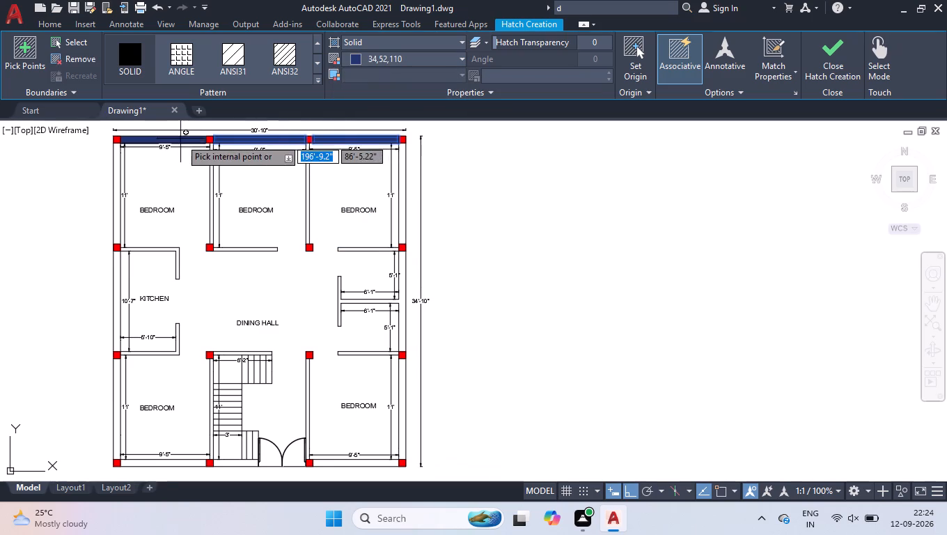
left_click(180, 139)
left_click(117, 188)
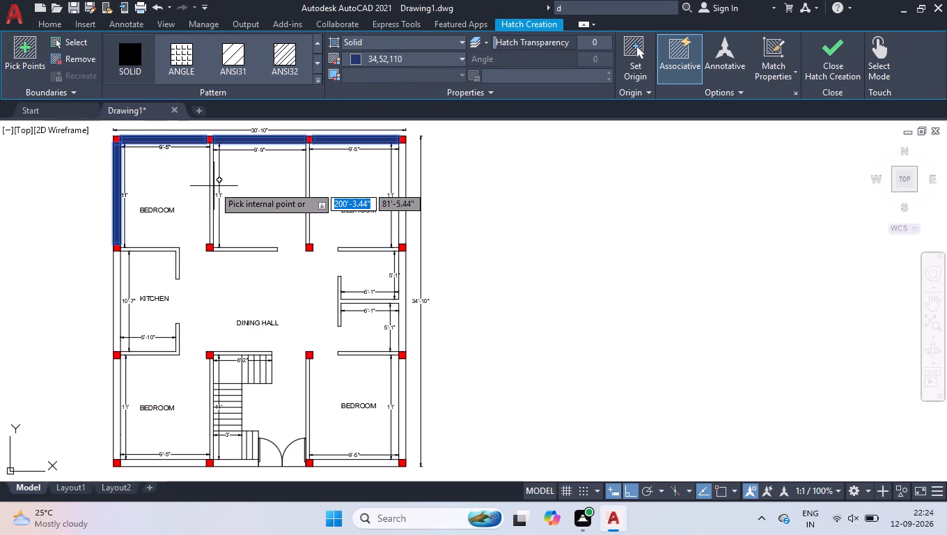
left_click(212, 189)
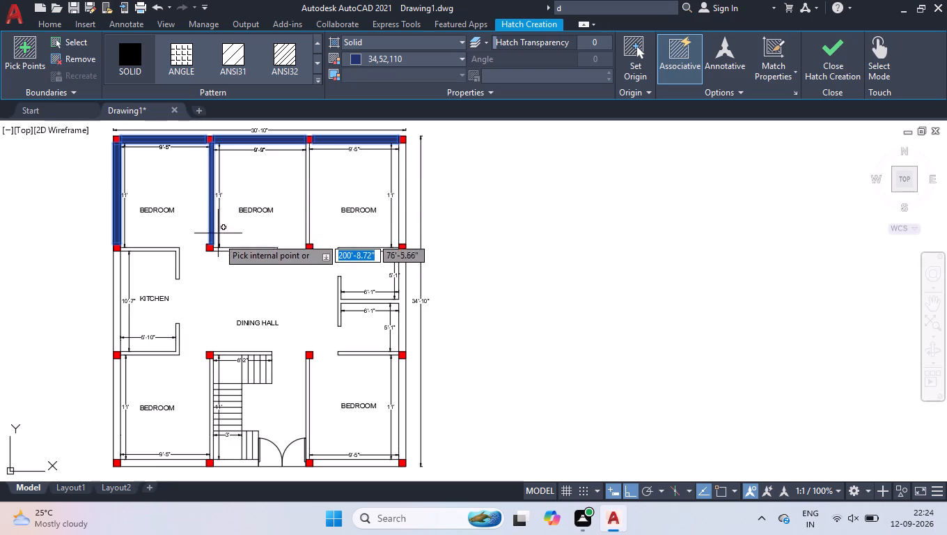
left_click(229, 249)
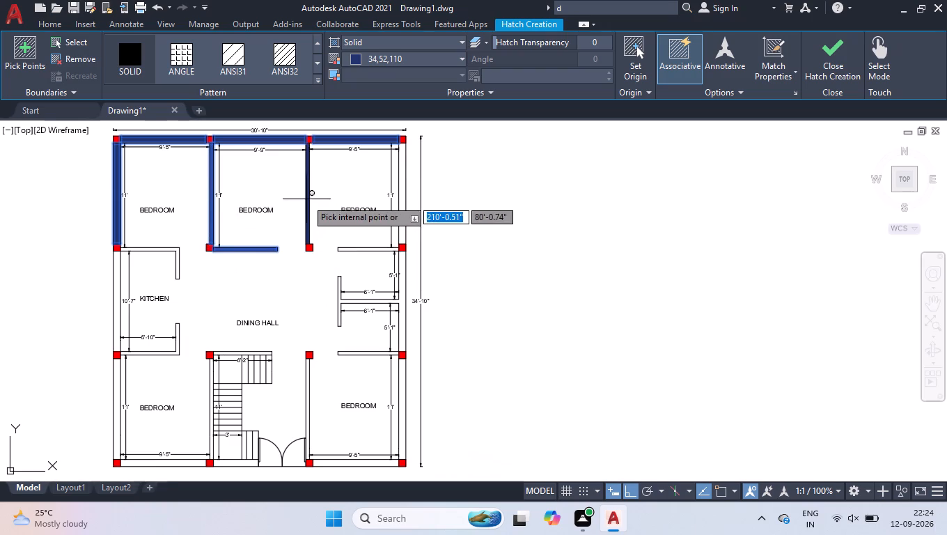
left_click(308, 199)
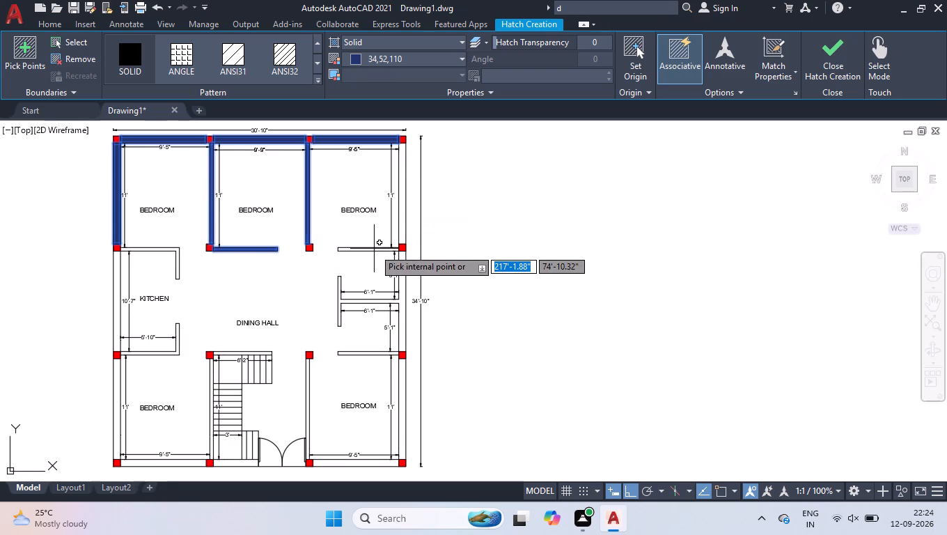
left_click(374, 249)
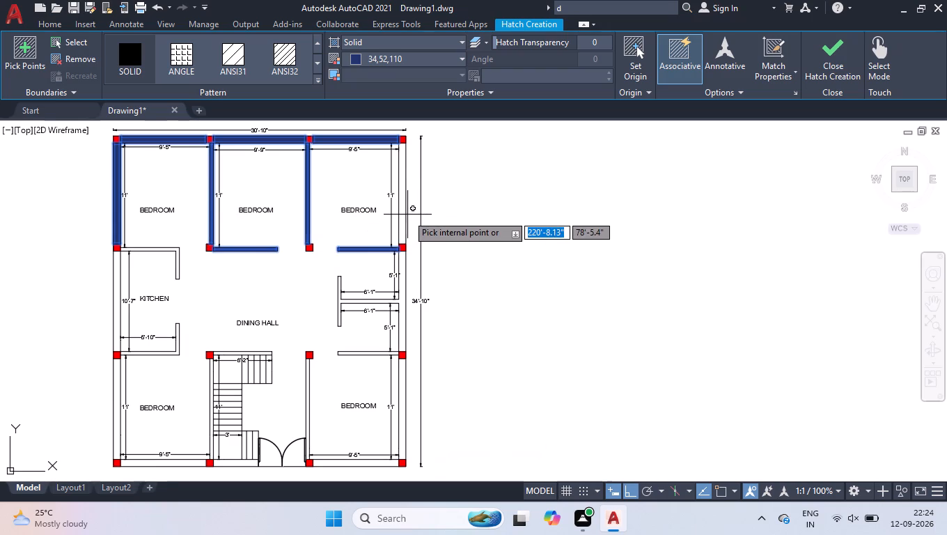
left_click(402, 219)
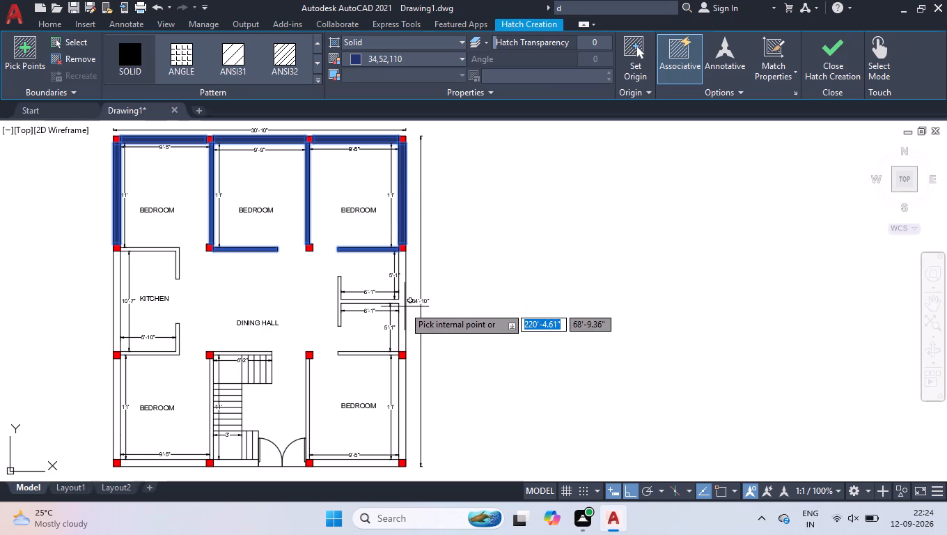
Add the remaining right outer wall, the partitions of the two small right-hand rooms and the lower-right bedroom's walls to the hatch.
left_click(403, 307)
left_click(404, 383)
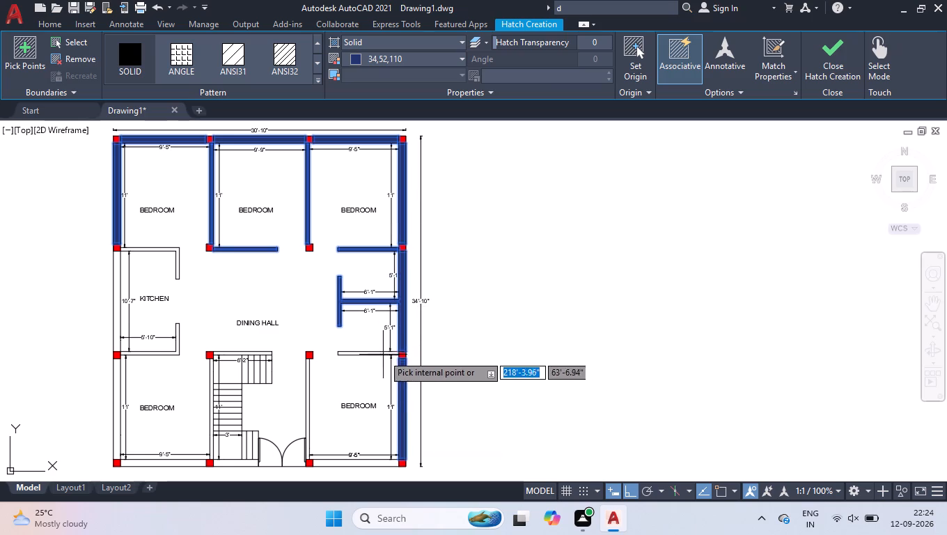
left_click(379, 355)
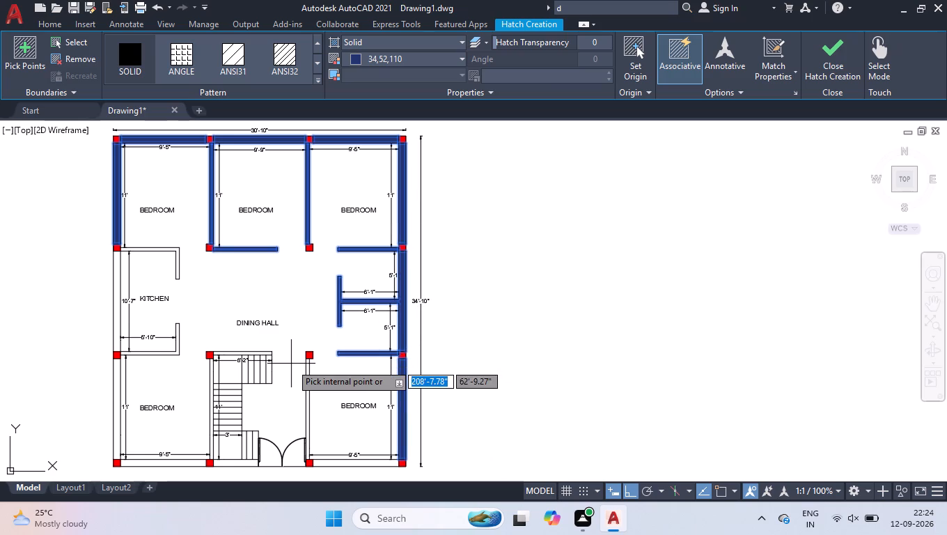
left_click(339, 461)
scroll(301, 468, "up", 2)
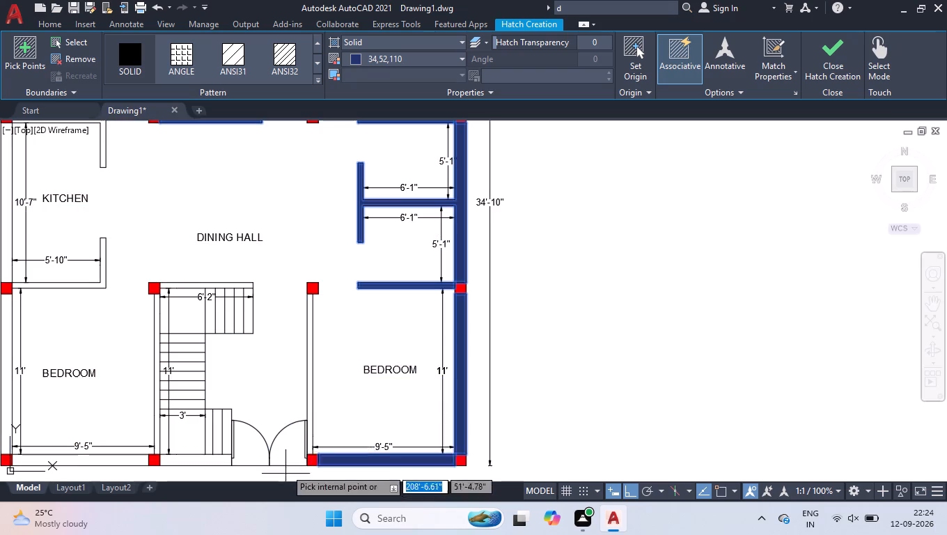
left_click(311, 366)
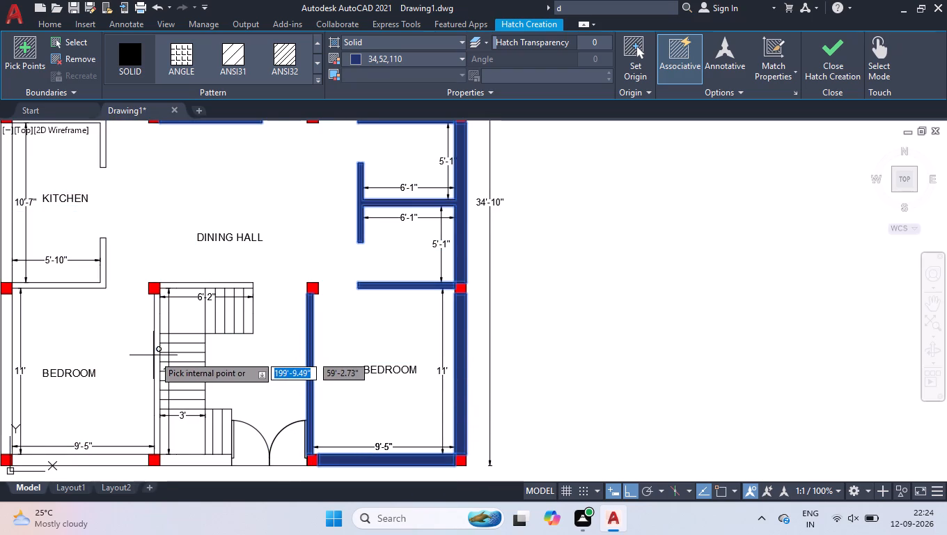
Extend the hatch to the walls around the staircase and the lower-left bedroom's right, bottom and left walls.
left_click(156, 355)
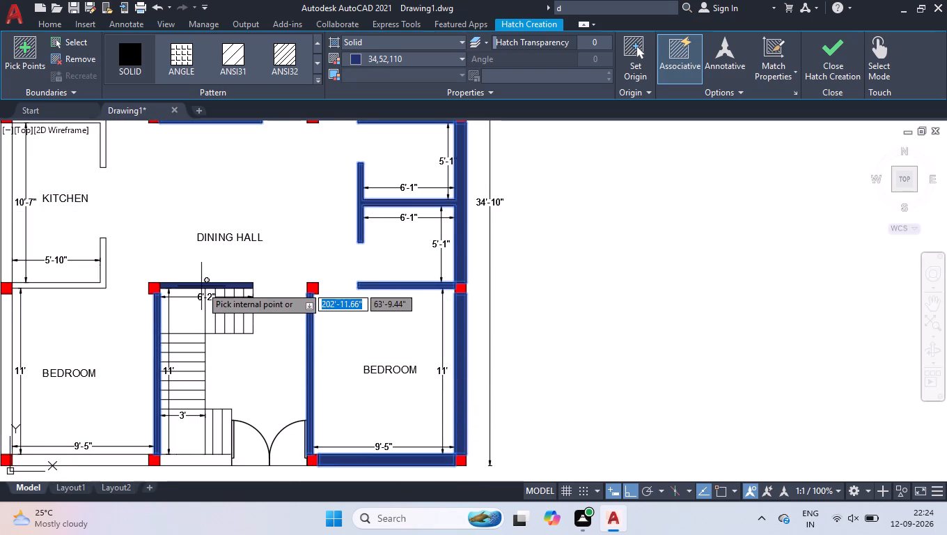
left_click(202, 286)
left_click(193, 458)
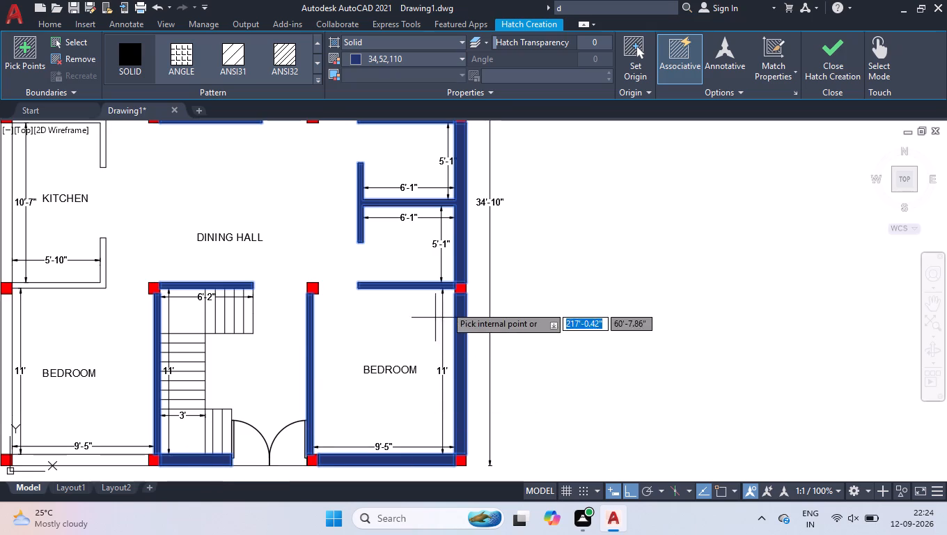
scroll(446, 304, "down", 2)
scroll(297, 350, "up", 2)
scroll(208, 394, "up", 1)
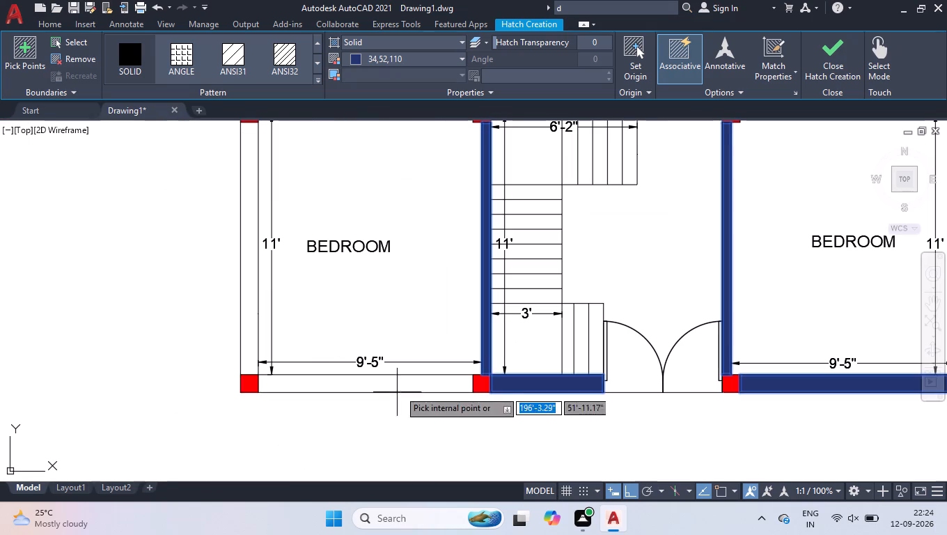
left_click(399, 387)
left_click(256, 267)
Fill the kitchen's lower and upper L-shaped partitions and its left outer wall, and finish the hatch.
scroll(258, 289, "down", 3)
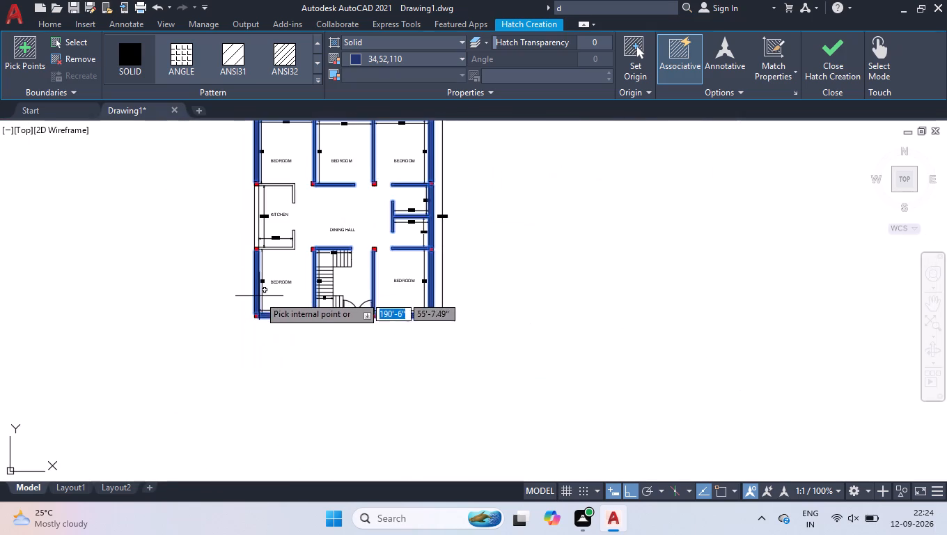
scroll(265, 176, "up", 3)
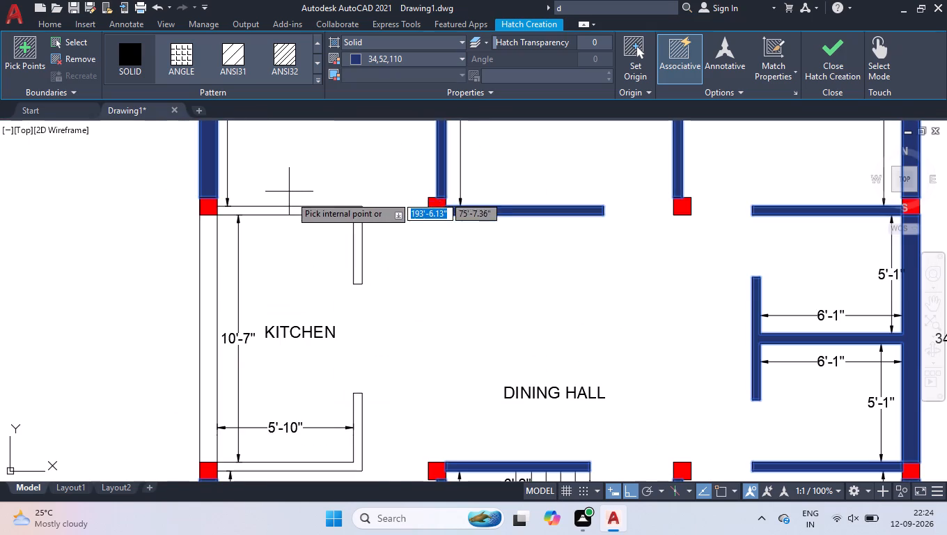
left_click(350, 467)
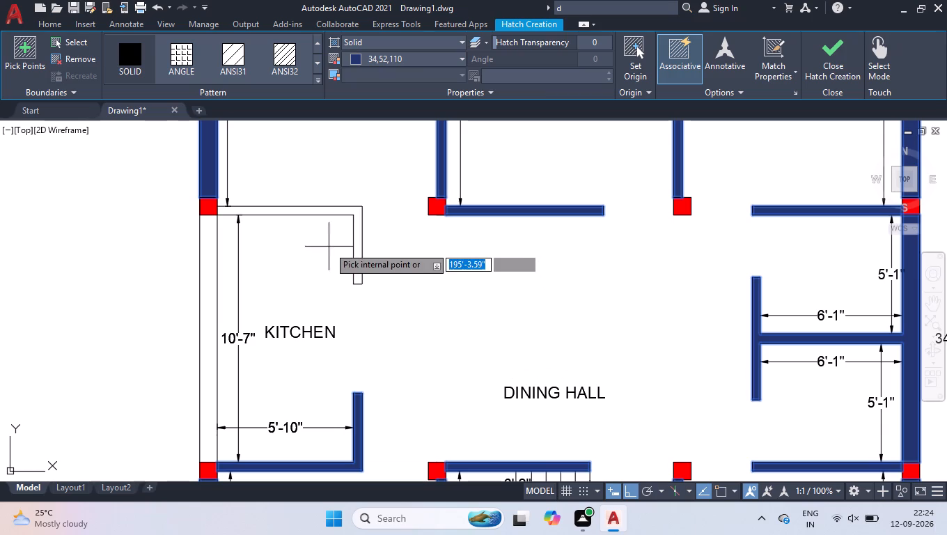
left_click(330, 212)
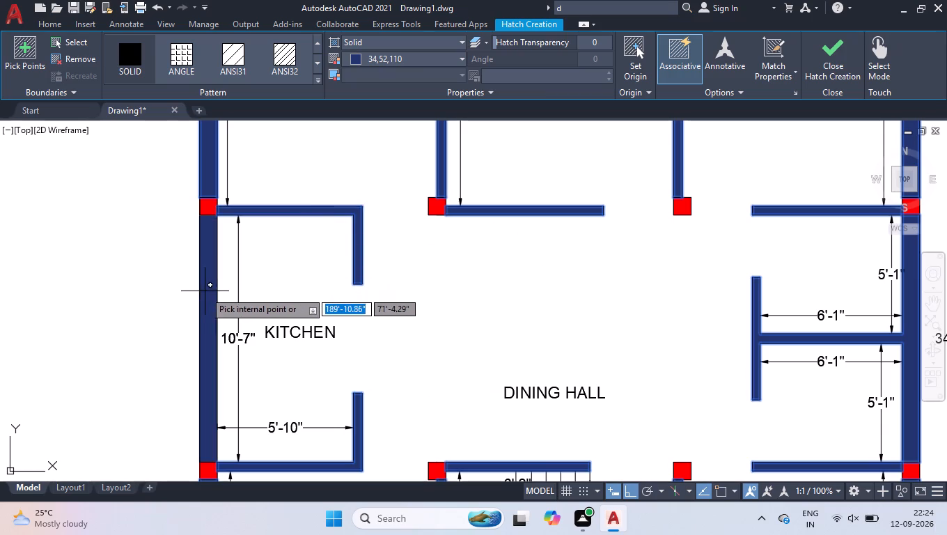
left_click(206, 290)
key("Return")
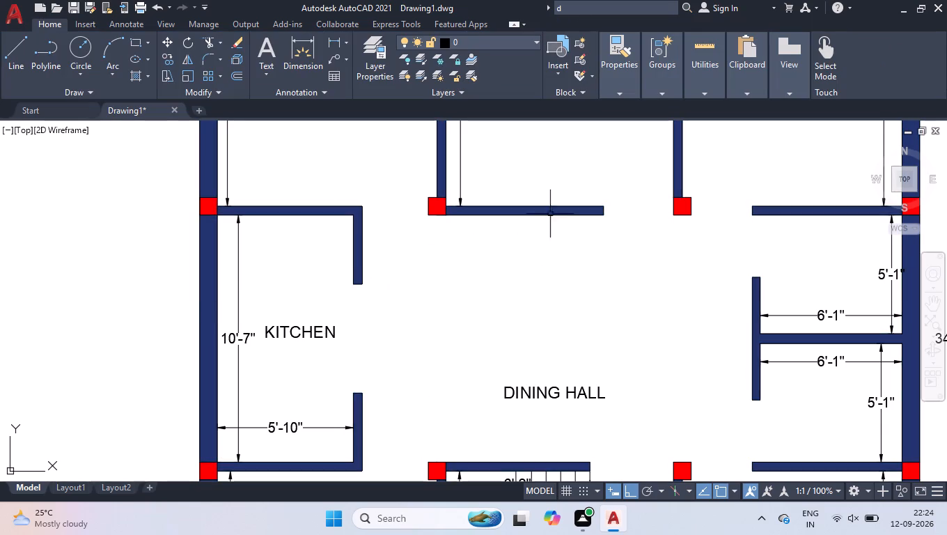
Insert two Bed - Queen blocks from DesignCenter's Home - Space Planner drawing into the empty area left of the floor plan.
left_click(906, 181)
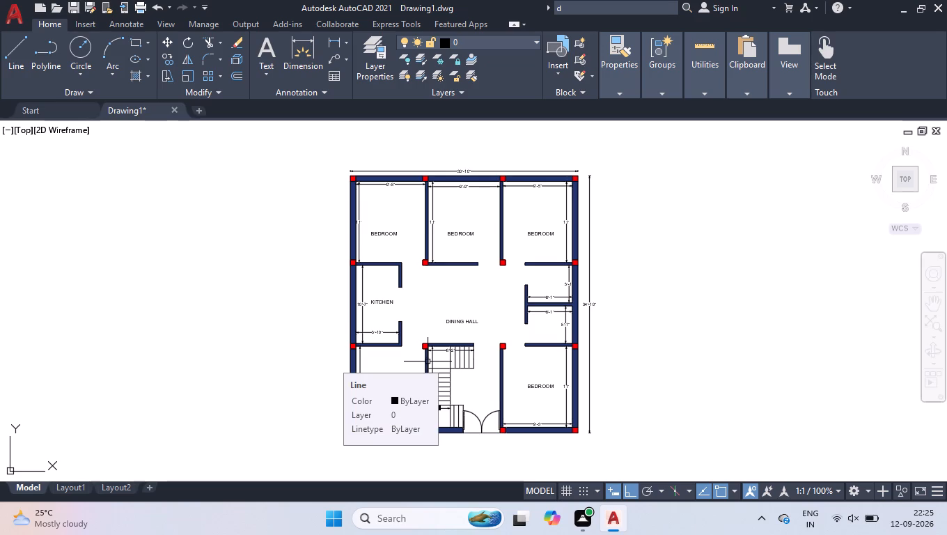
key("ctrl+2")
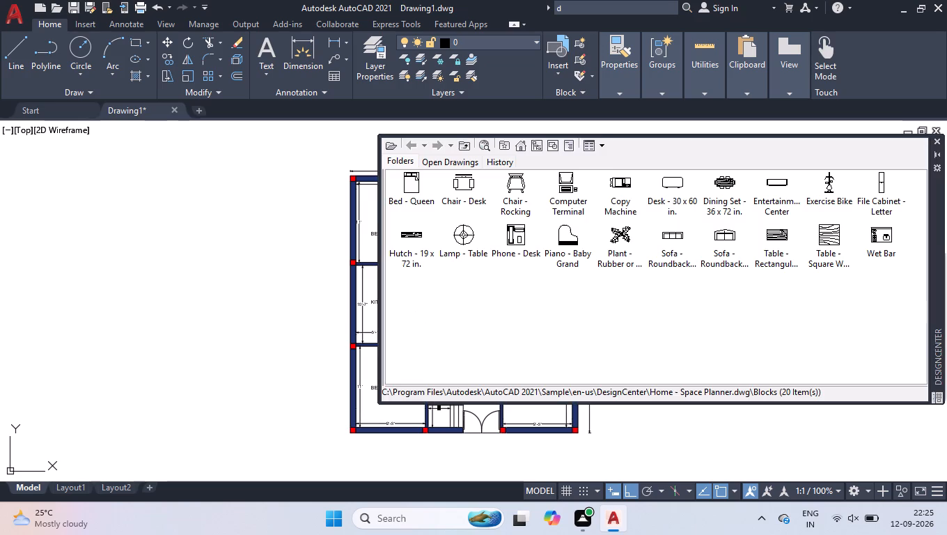
left_click_drag(386, 196, 151, 236)
left_click_drag(409, 190, 227, 206)
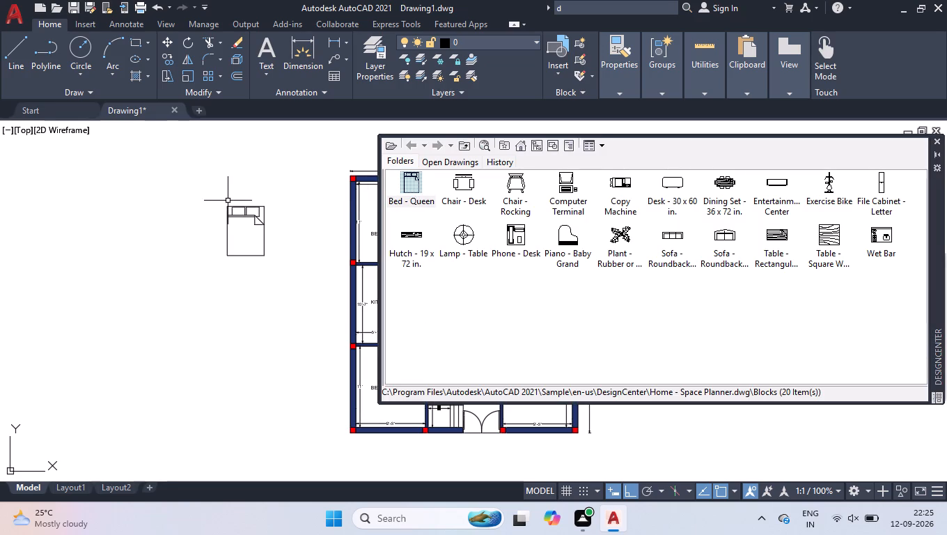
left_click_drag(412, 183, 172, 334)
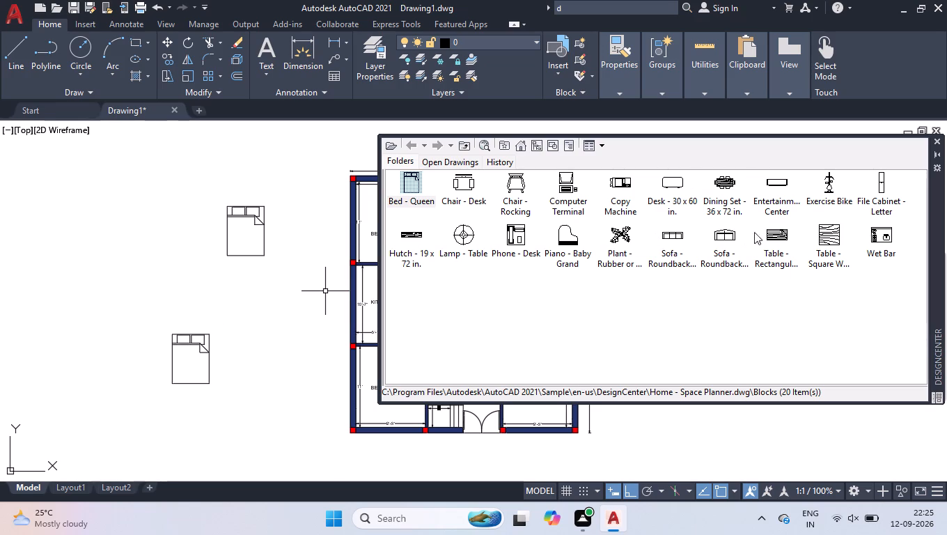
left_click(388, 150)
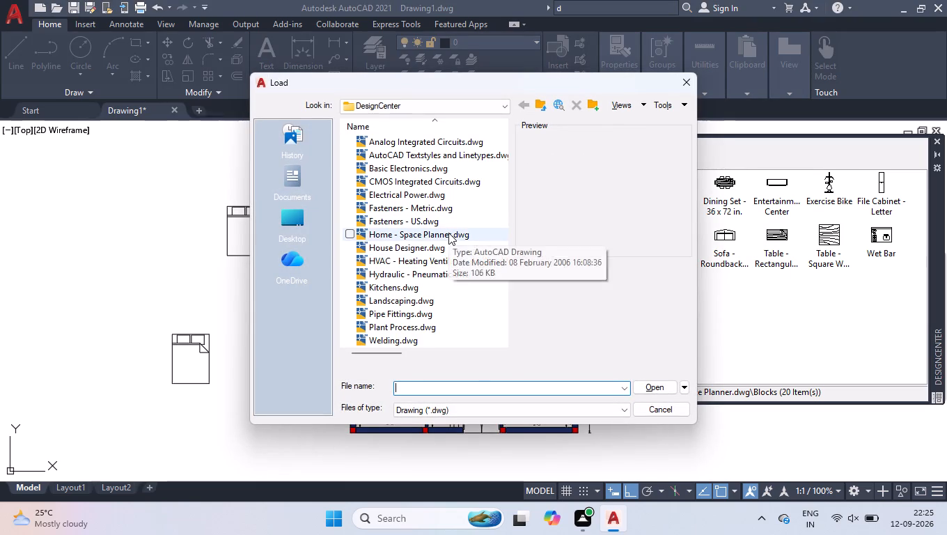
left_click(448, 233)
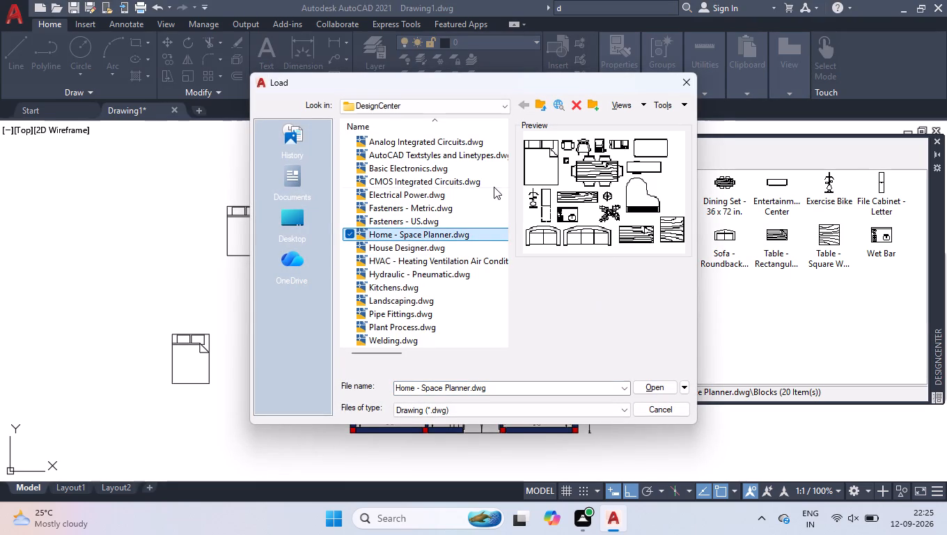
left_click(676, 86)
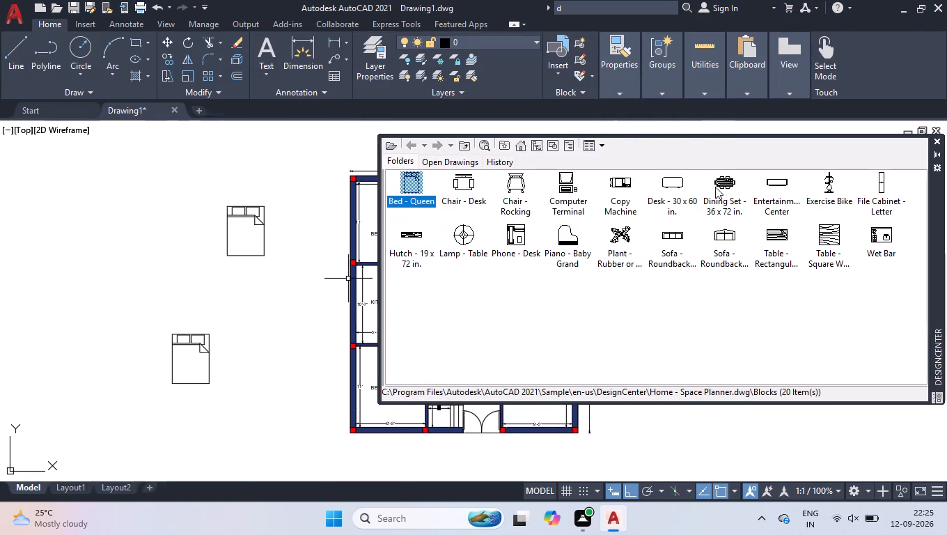
Insert the Dining Set - 36 x 72 in. block into the empty area left of the two beds.
left_click_drag(716, 185, 118, 246)
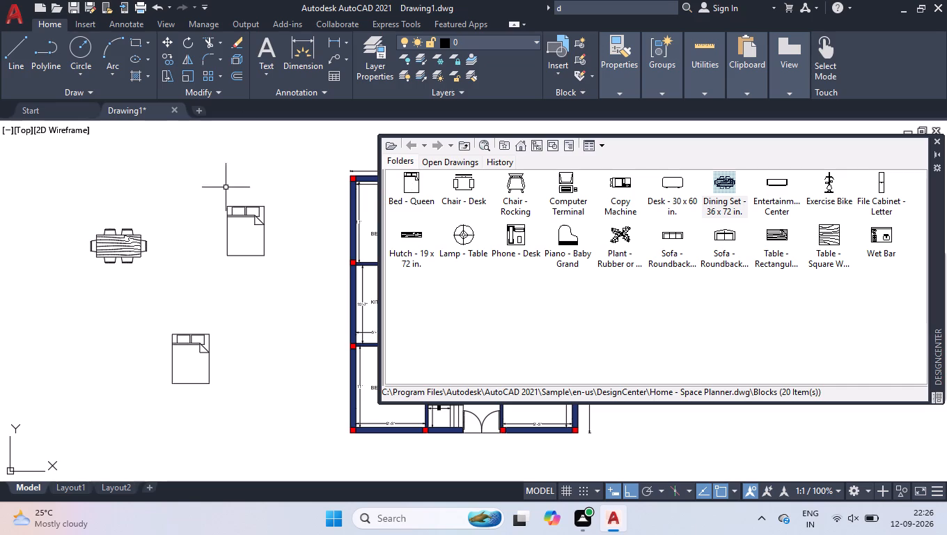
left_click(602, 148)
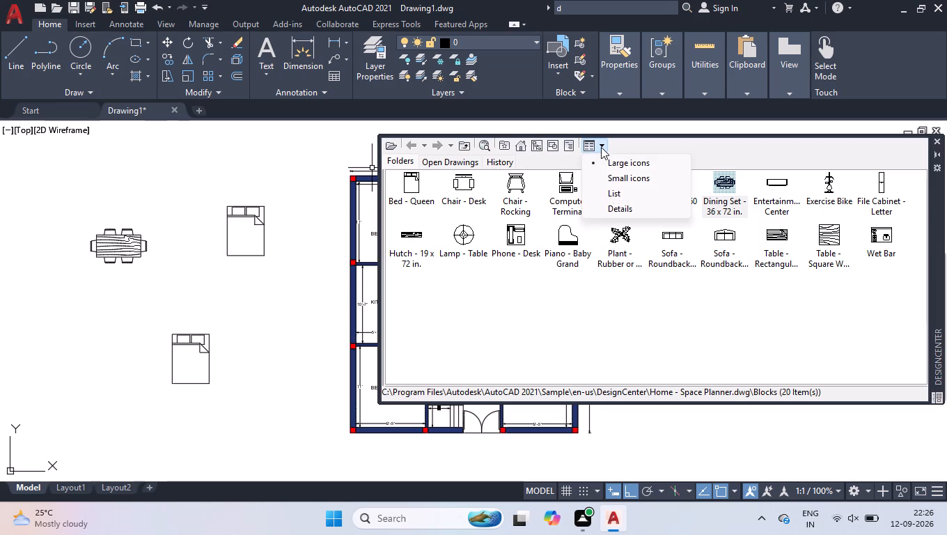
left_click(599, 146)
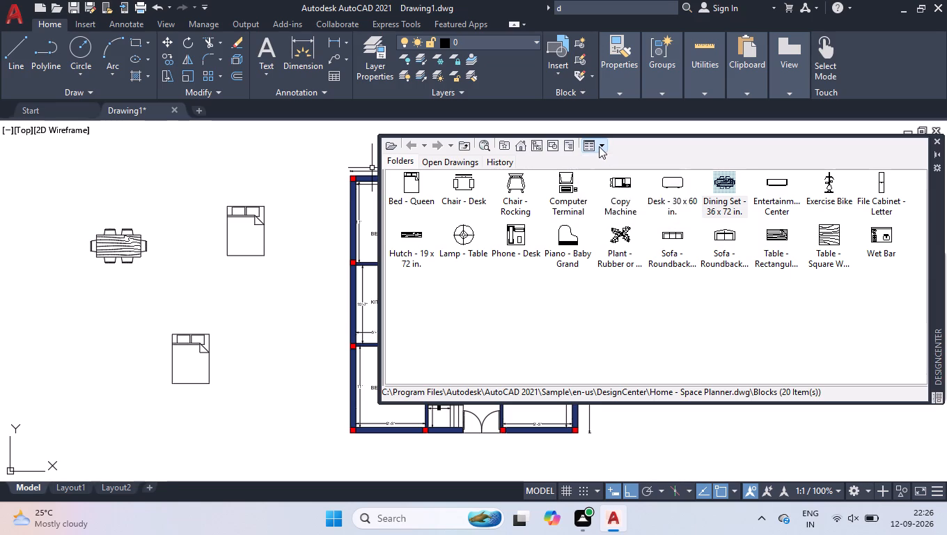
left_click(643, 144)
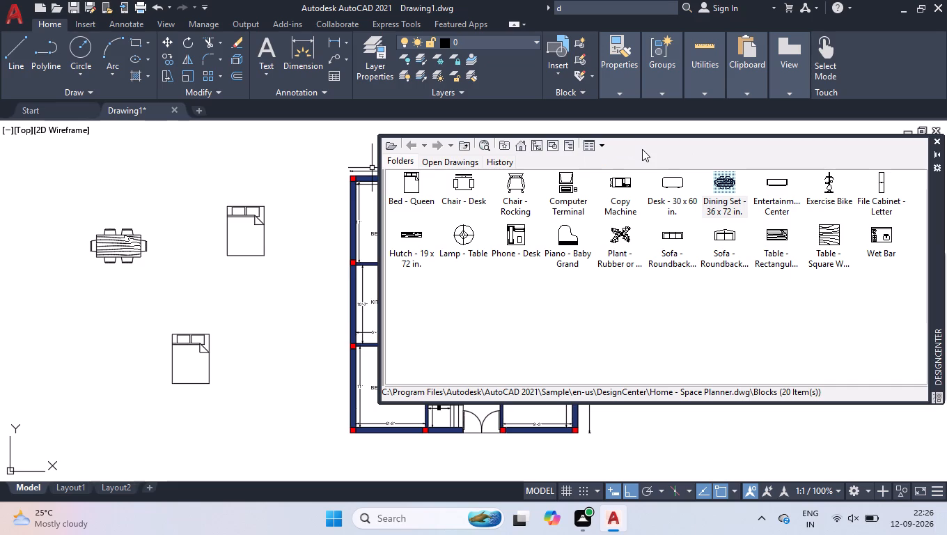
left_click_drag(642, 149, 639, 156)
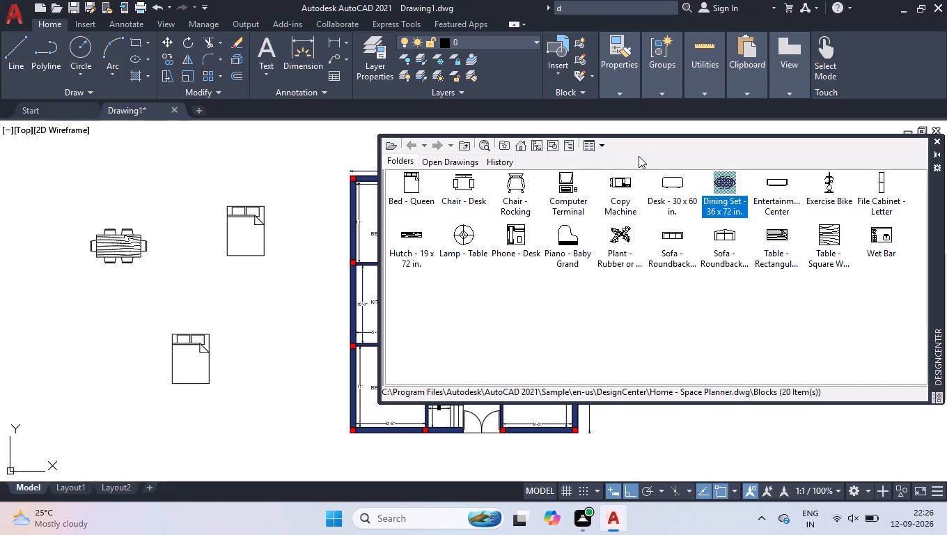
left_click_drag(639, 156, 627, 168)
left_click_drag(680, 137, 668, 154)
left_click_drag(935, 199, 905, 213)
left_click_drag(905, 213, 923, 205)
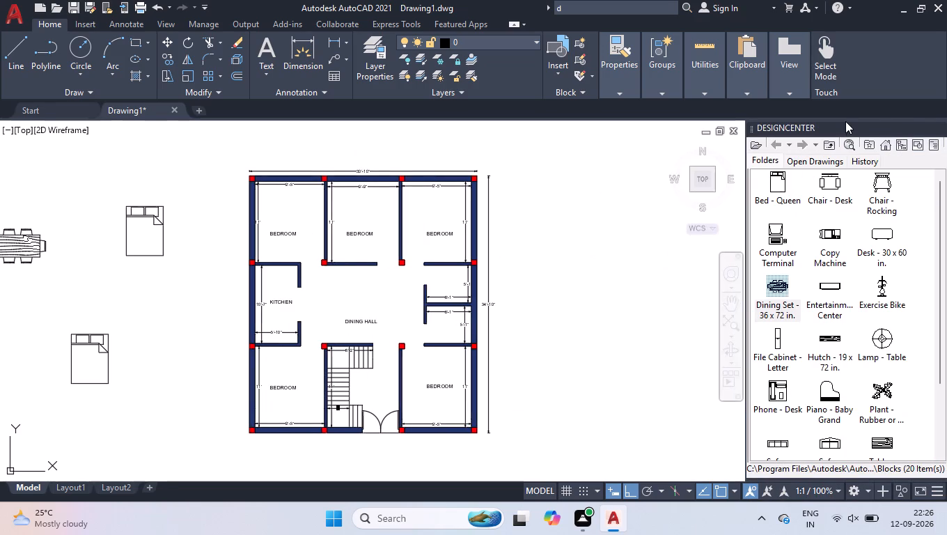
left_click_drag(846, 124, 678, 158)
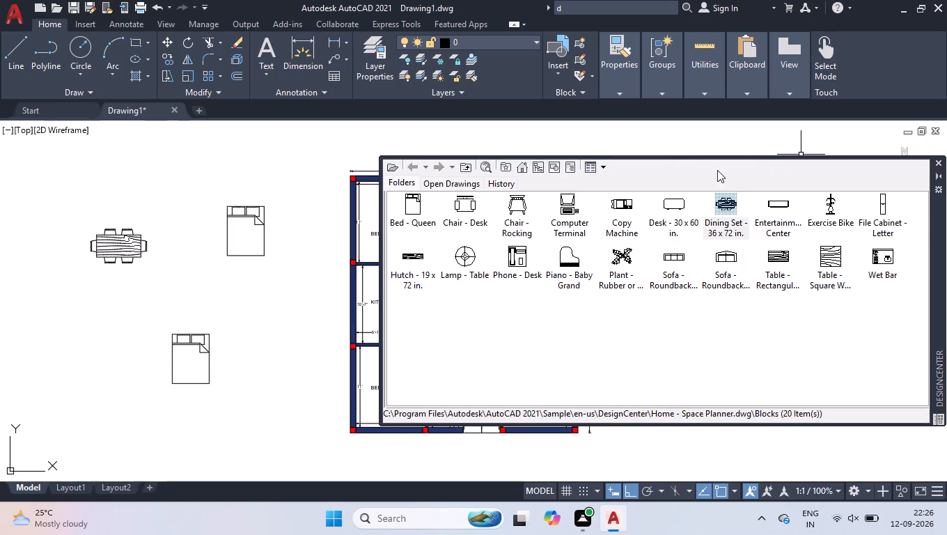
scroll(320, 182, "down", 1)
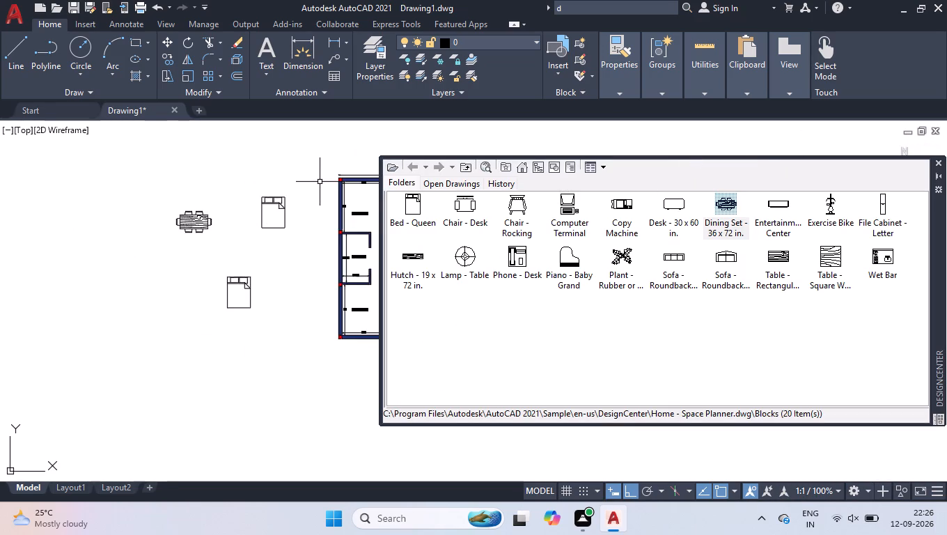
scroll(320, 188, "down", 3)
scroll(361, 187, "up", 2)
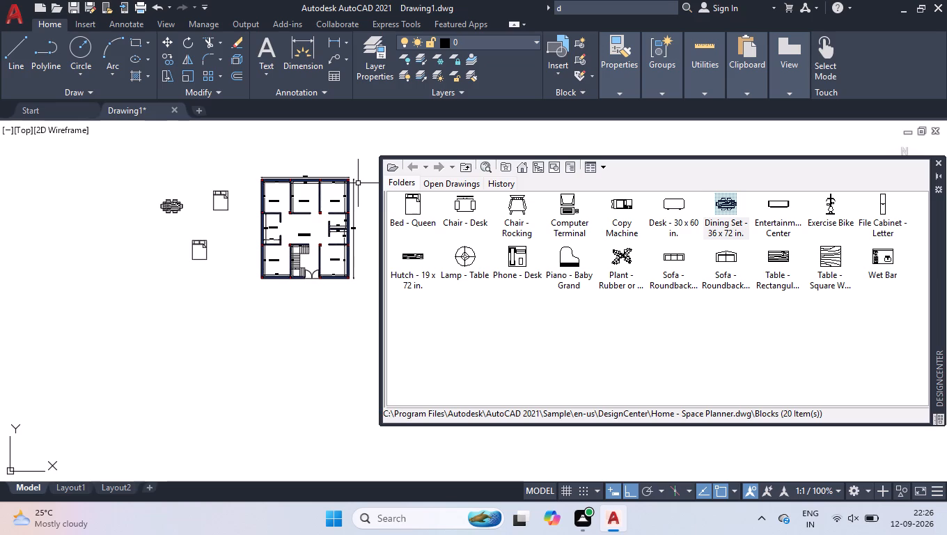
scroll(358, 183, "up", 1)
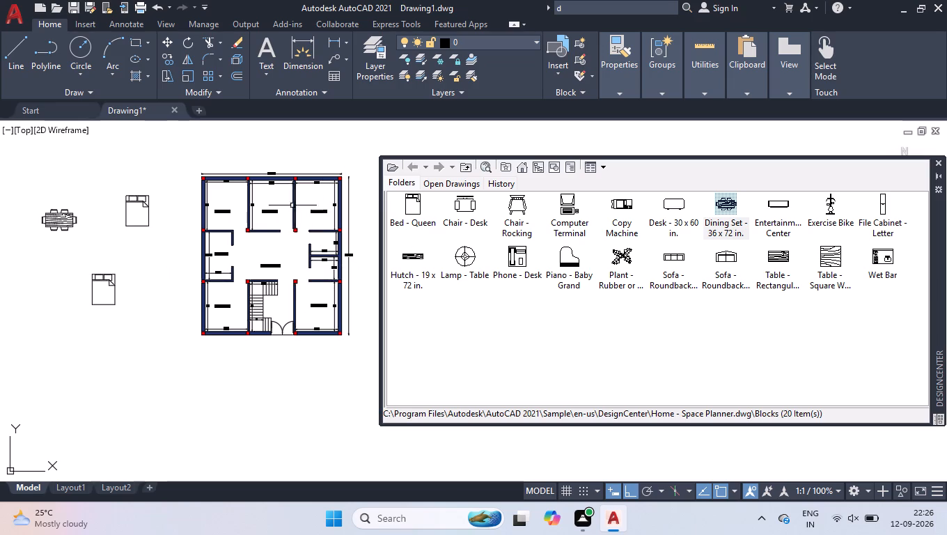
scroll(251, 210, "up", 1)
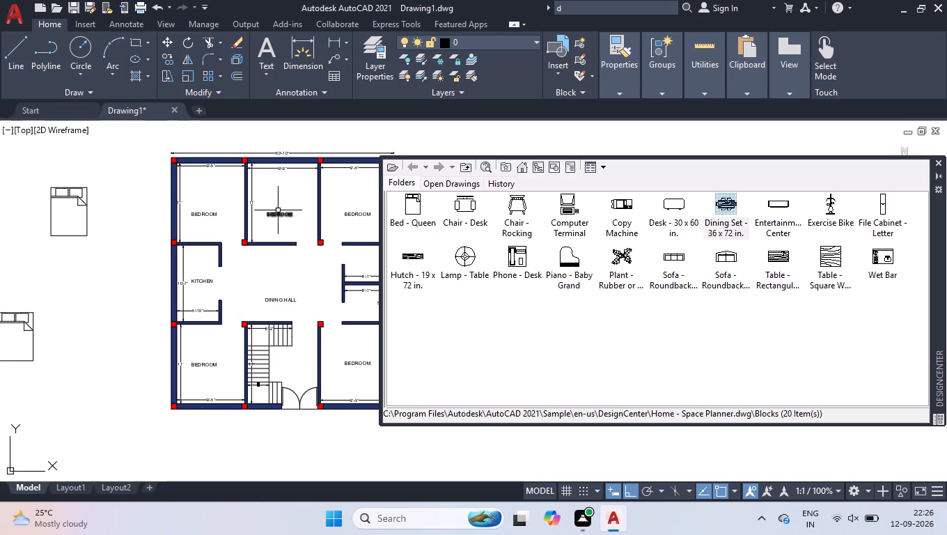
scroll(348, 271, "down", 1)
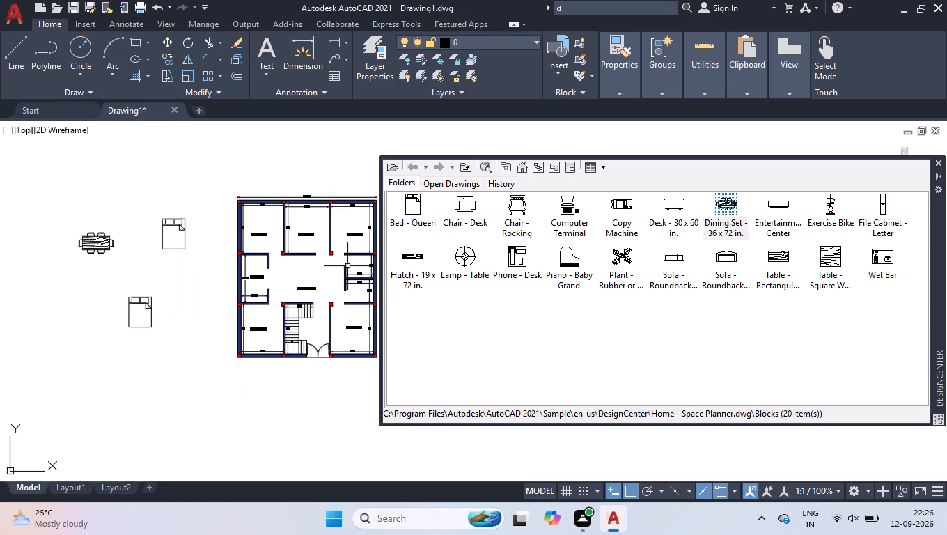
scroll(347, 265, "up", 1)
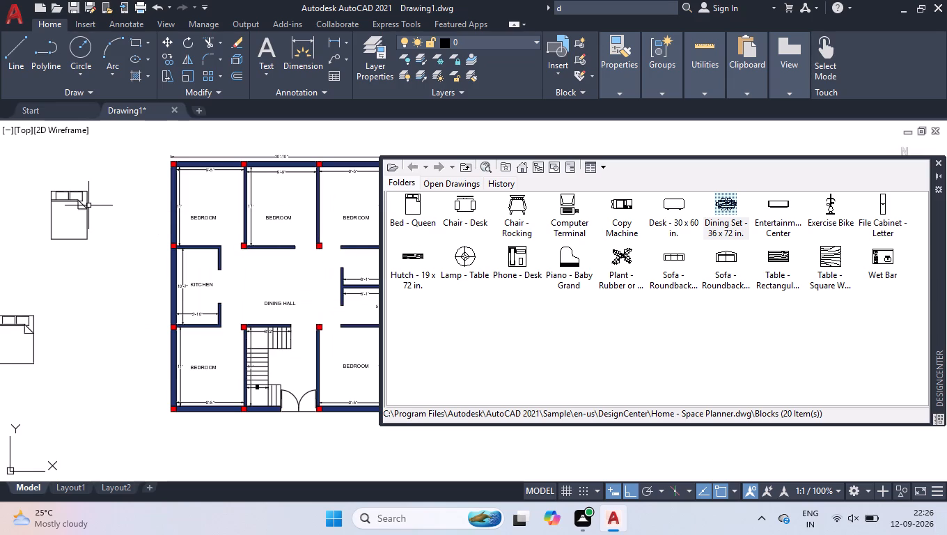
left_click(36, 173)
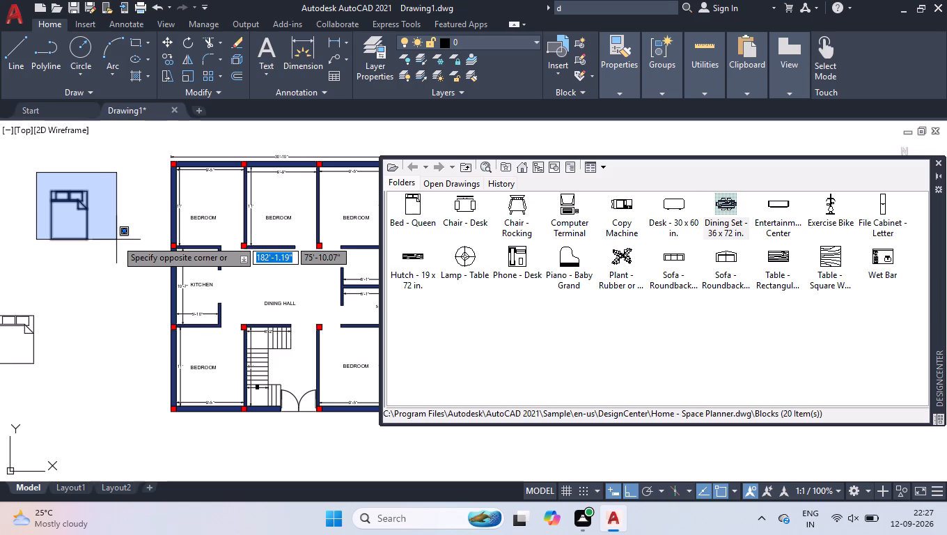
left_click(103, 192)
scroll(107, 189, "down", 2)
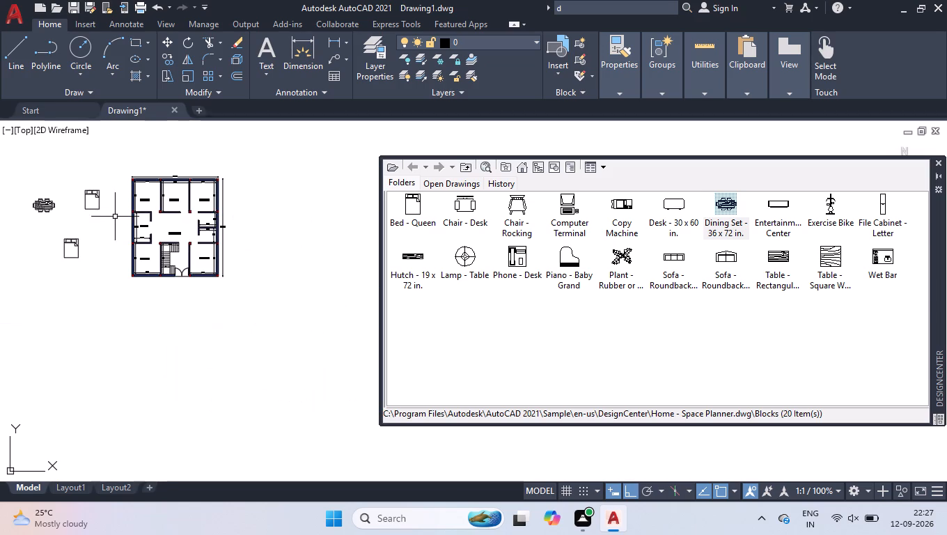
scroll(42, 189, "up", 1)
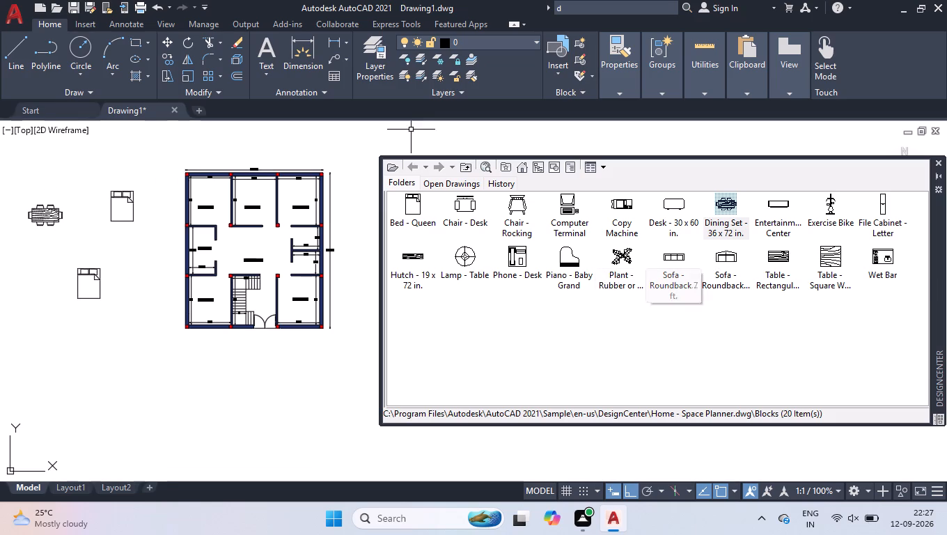
Load the blocks of House Designer.dwg in DesignCenter and insert the Toilet - top block between the lower bed and the plan.
left_click(397, 170)
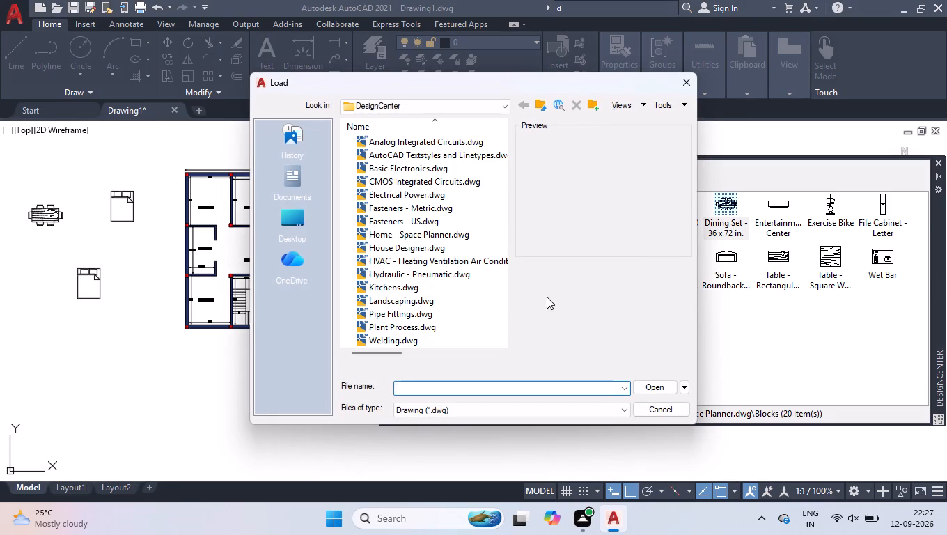
left_click(420, 247)
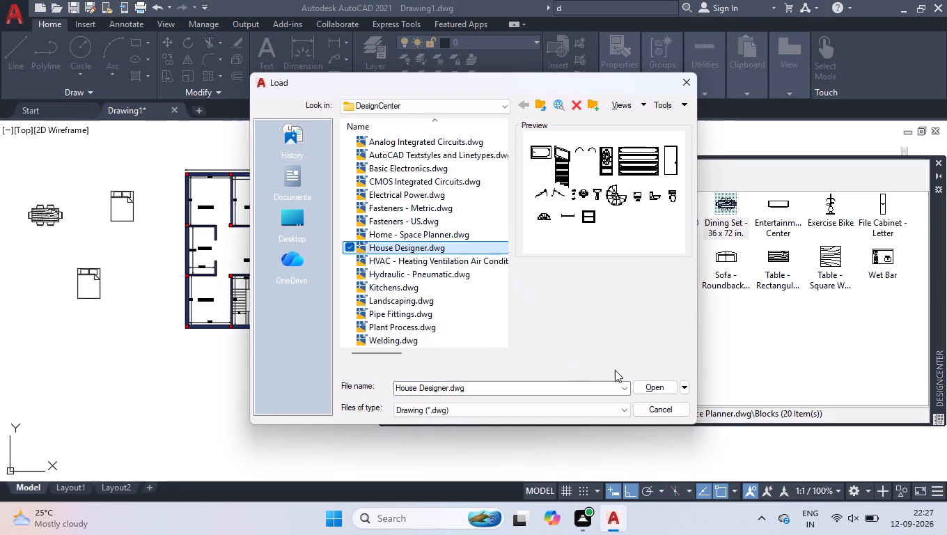
left_click(636, 388)
double_click(412, 203)
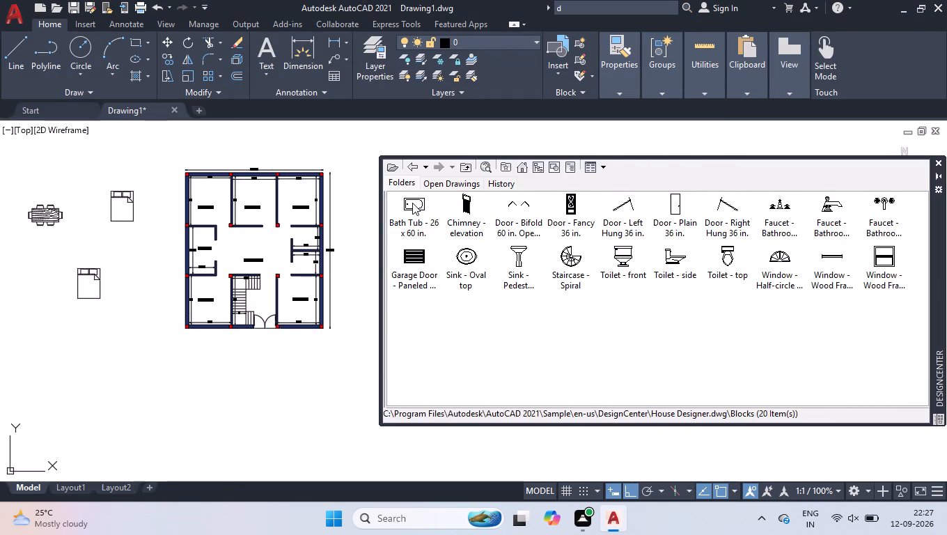
left_click_drag(730, 256, 128, 261)
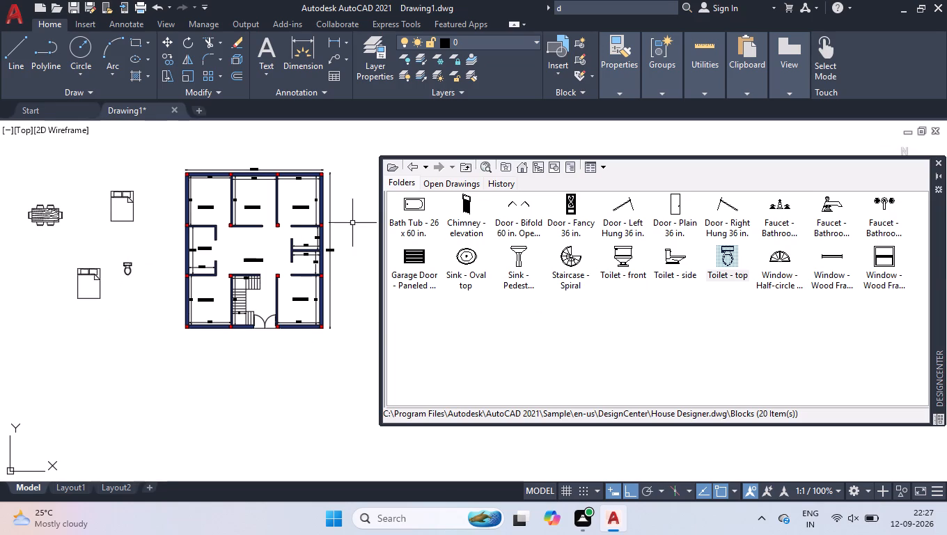
Load the Kitchens.dwg blocks, insert the Sink-double - 36 in top and Range-Oven - 30 in top left of the plan, and close DesignCenter.
left_click(394, 164)
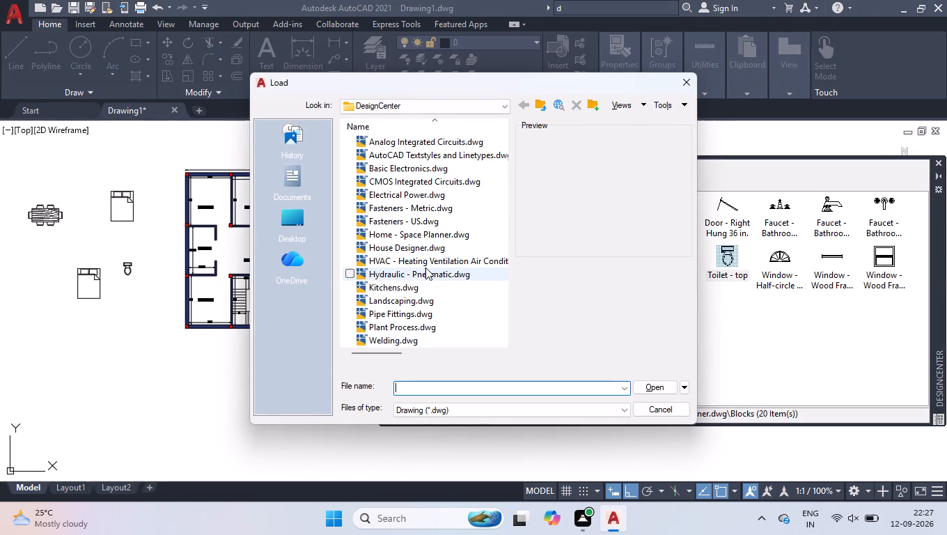
left_click(425, 288)
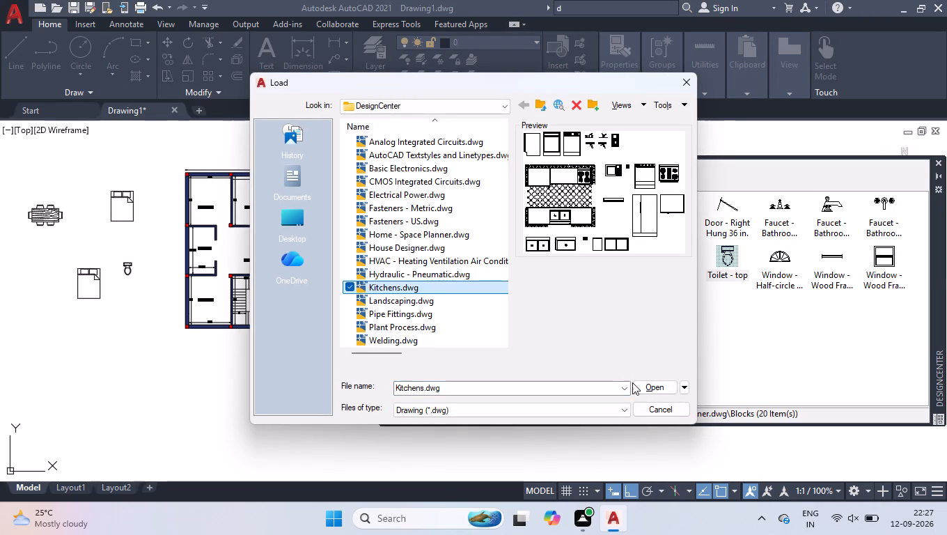
left_click(641, 389)
triple_click(406, 205)
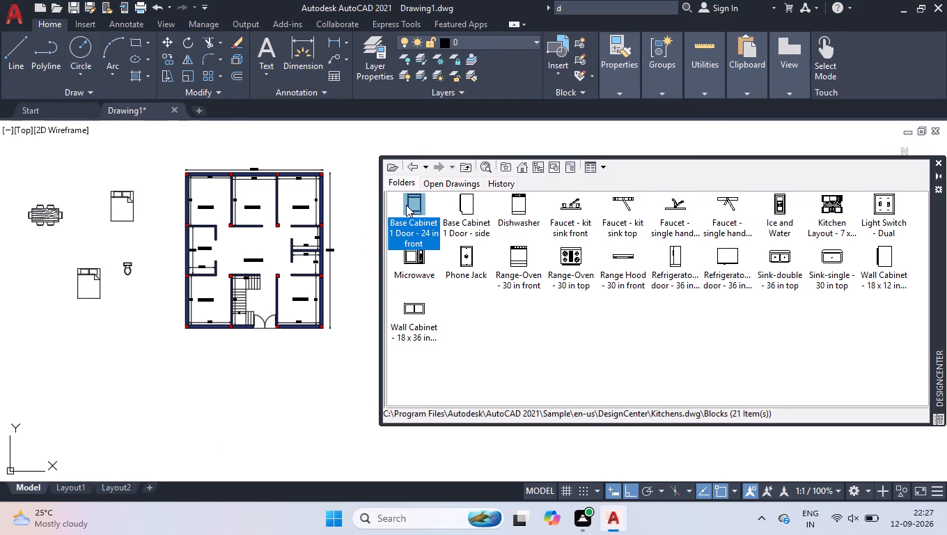
left_click_drag(771, 256, 139, 295)
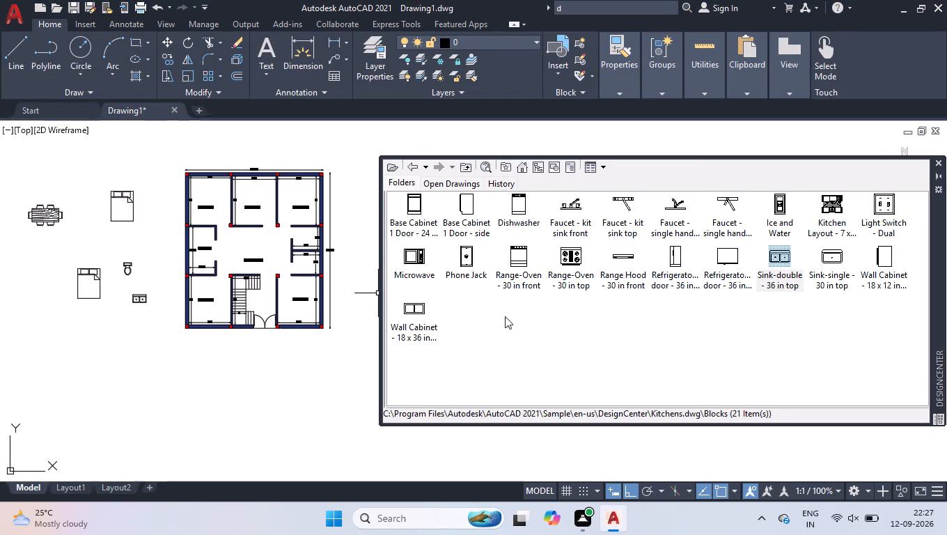
left_click_drag(577, 255, 61, 242)
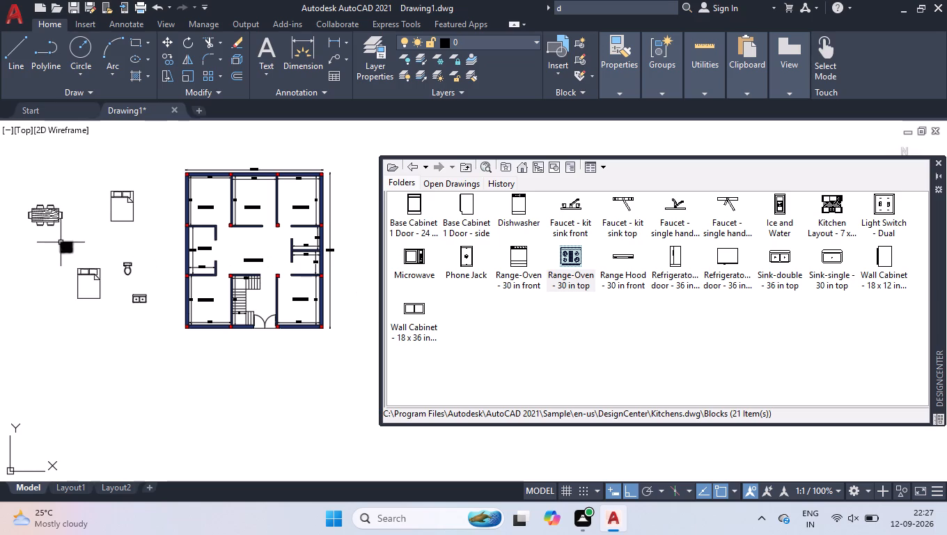
left_click(937, 163)
Move the upper queen bed from outside the plan into the upper-right bedroom, with its pillows toward the top exterior wall.
scroll(39, 192, "up", 1)
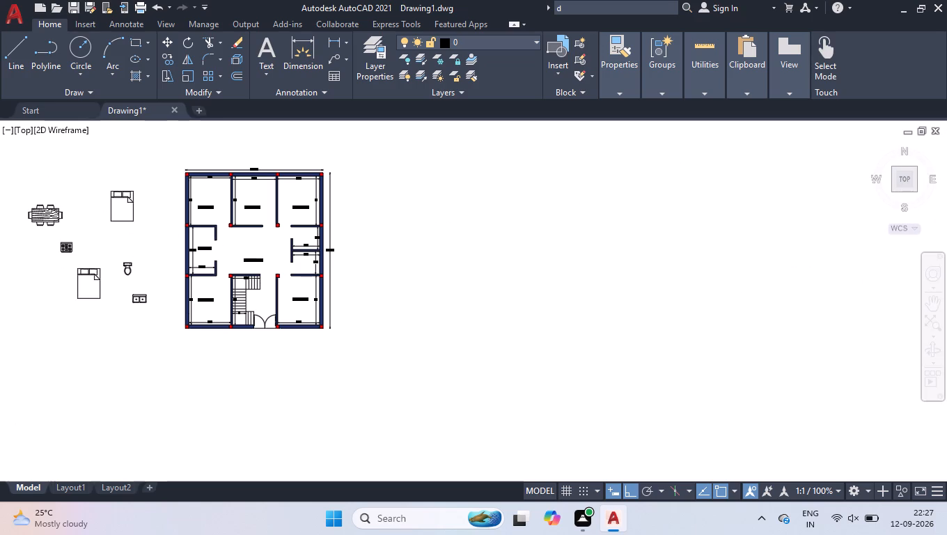
left_click(163, 194)
left_click(148, 189)
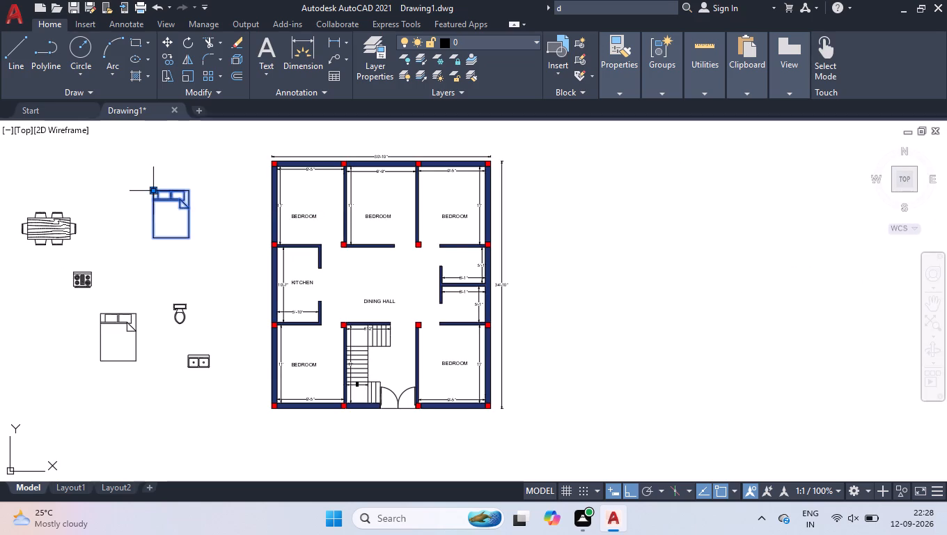
left_click(151, 190)
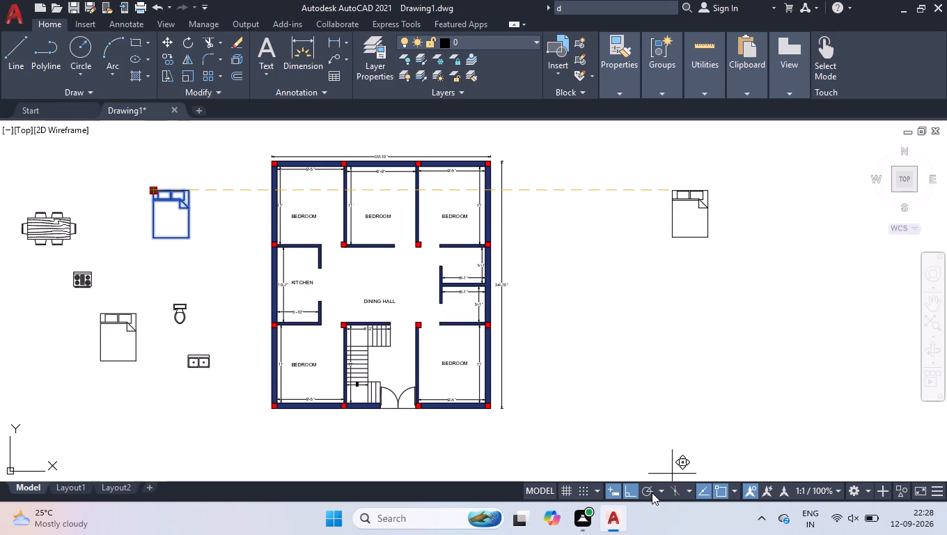
left_click(652, 492)
scroll(433, 180, "up", 2)
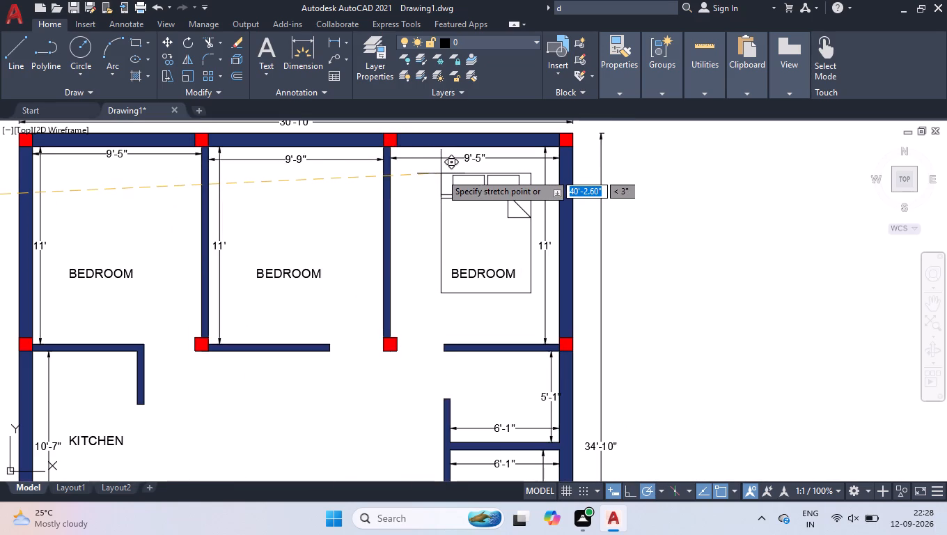
left_click(441, 174)
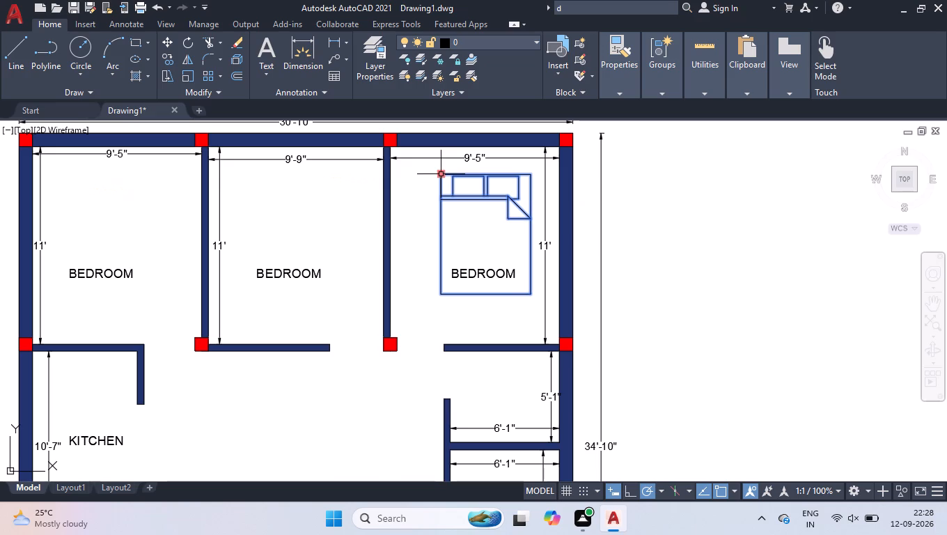
Copy the upper-right bedroom's bed horizontally into the upper-middle and upper-left bedrooms, using Ortho to keep the beds aligned.
type("COP")
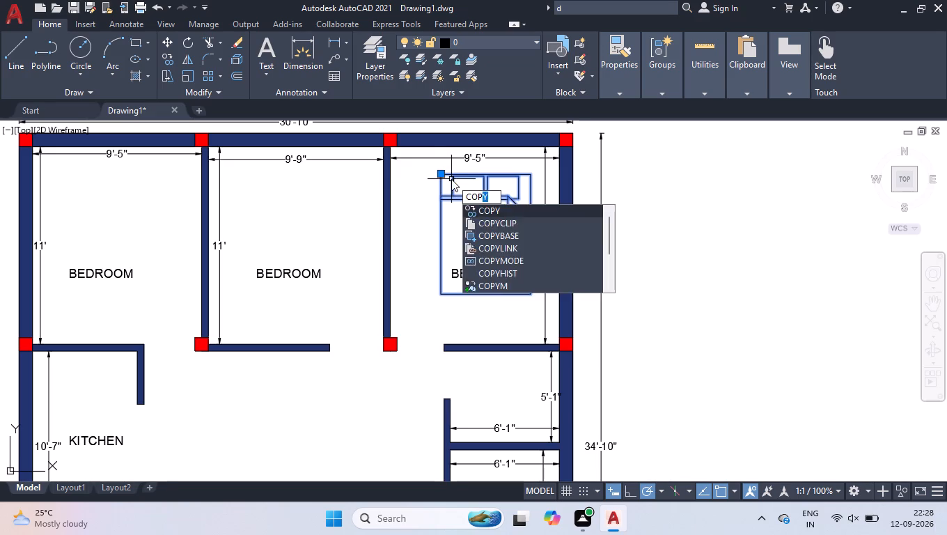
key("Return")
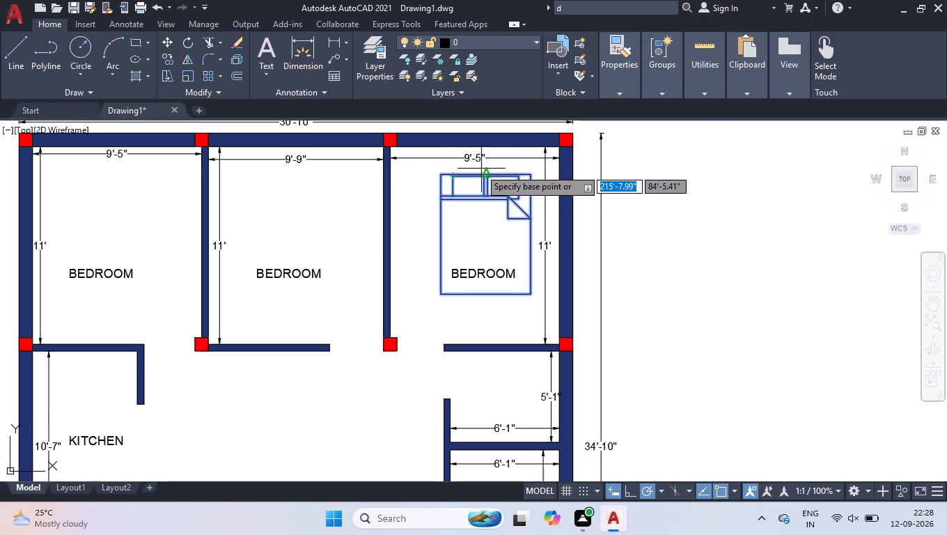
left_click(629, 487)
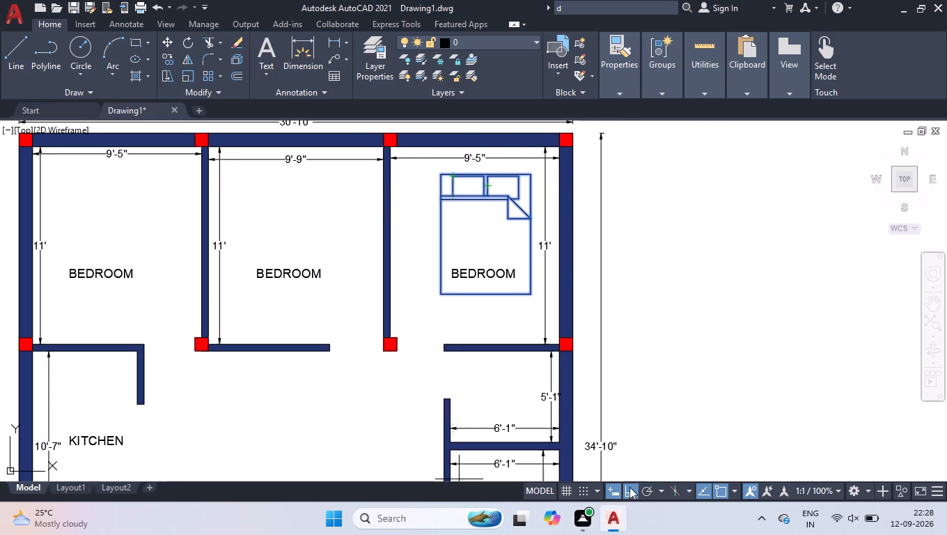
left_click(485, 173)
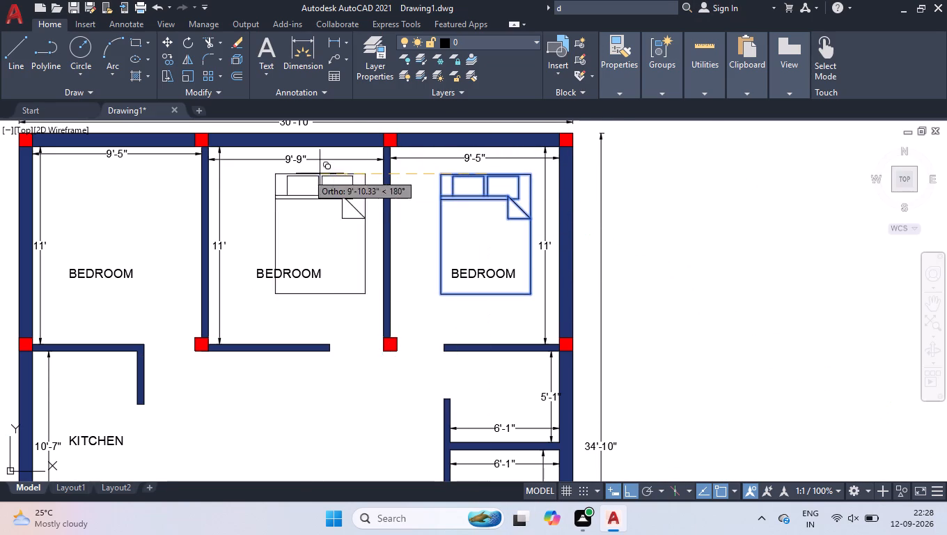
left_click(290, 180)
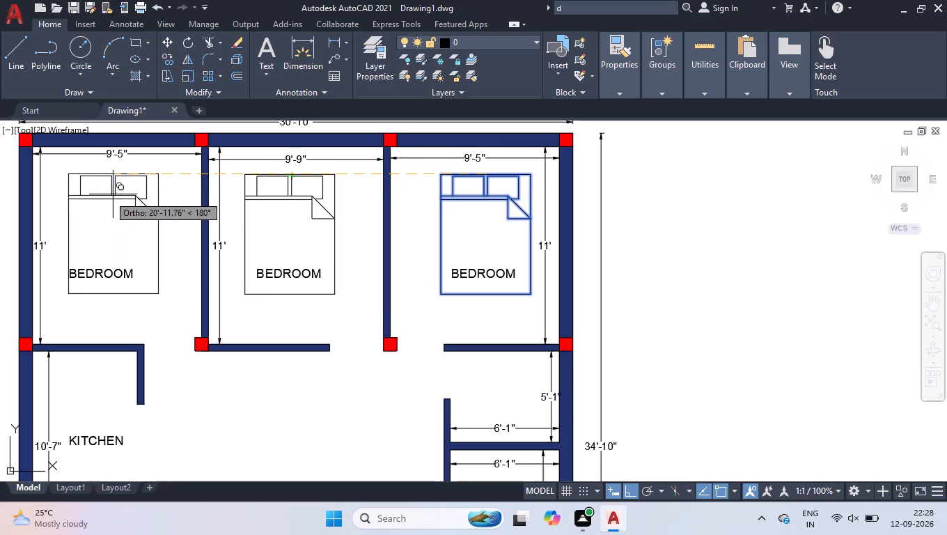
left_click(101, 196)
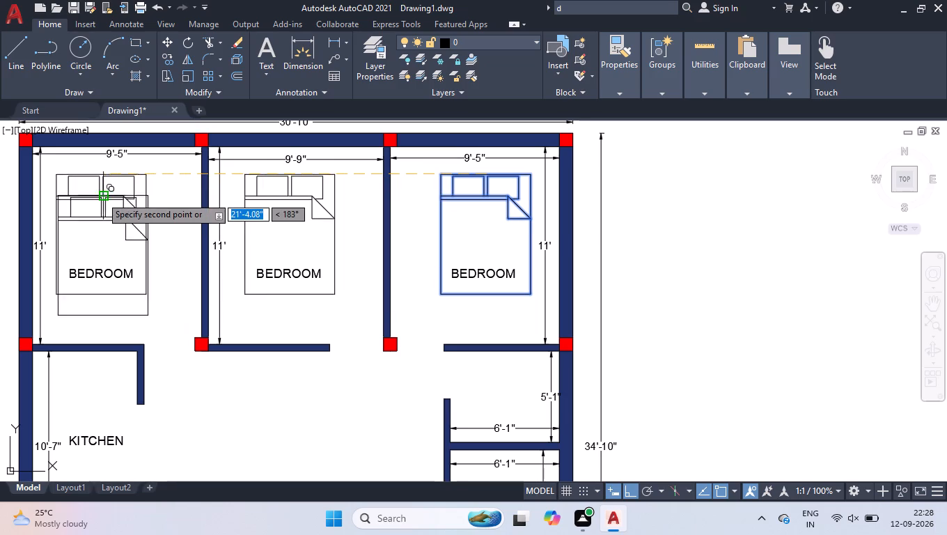
key("Return")
Rotate the remaining queen bed outside the plan 180° so its pillows face downward.
scroll(210, 215, "down", 2)
scroll(268, 258, "down", 1)
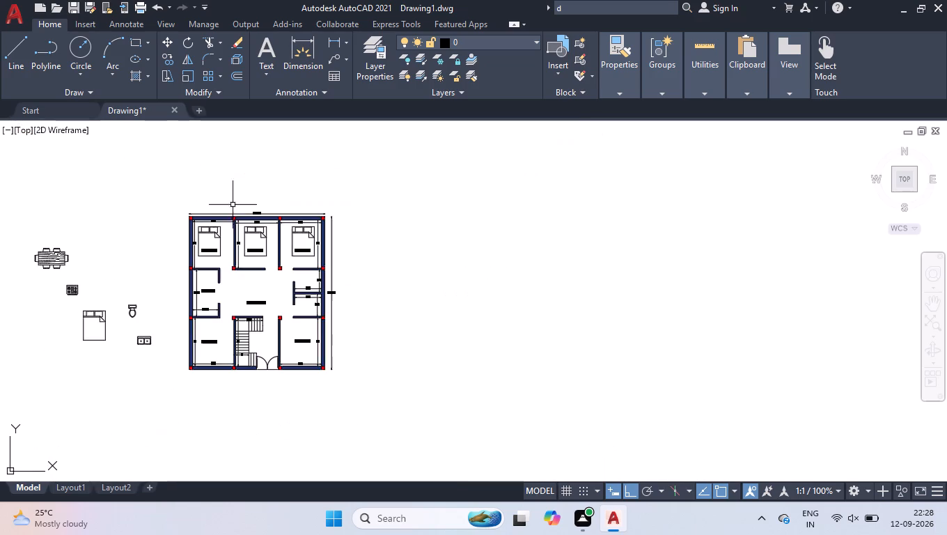
scroll(71, 415, "up", 1)
left_click(111, 296)
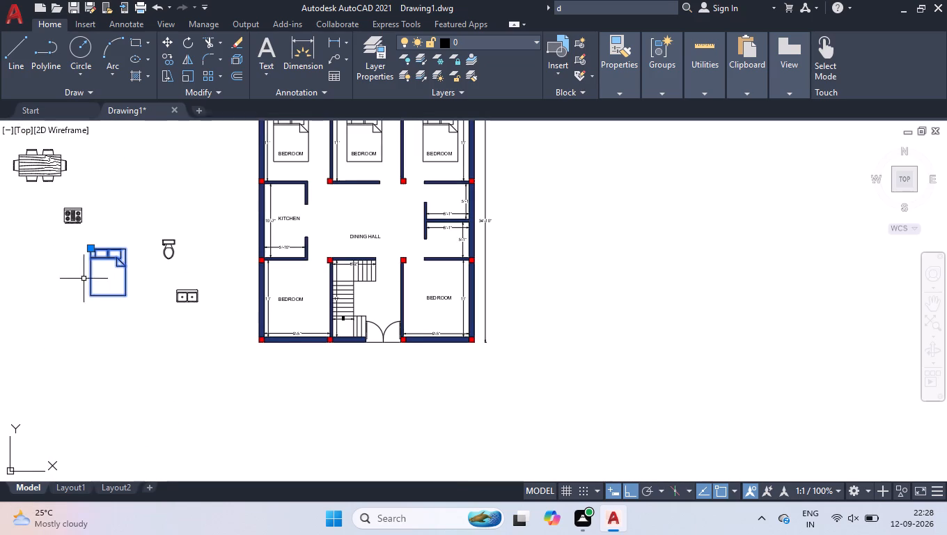
scroll(91, 228, "up", 1)
key("r")
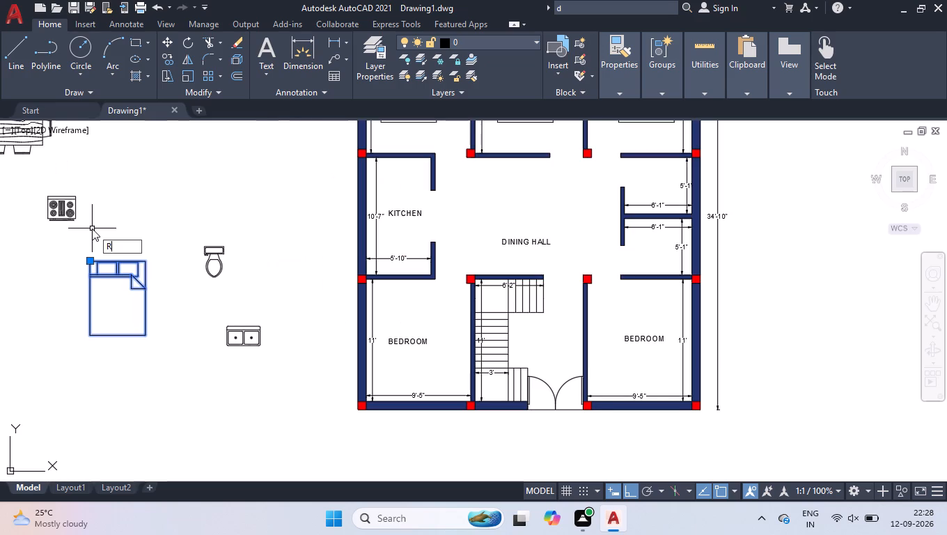
key("BackSpace")
type("RO")
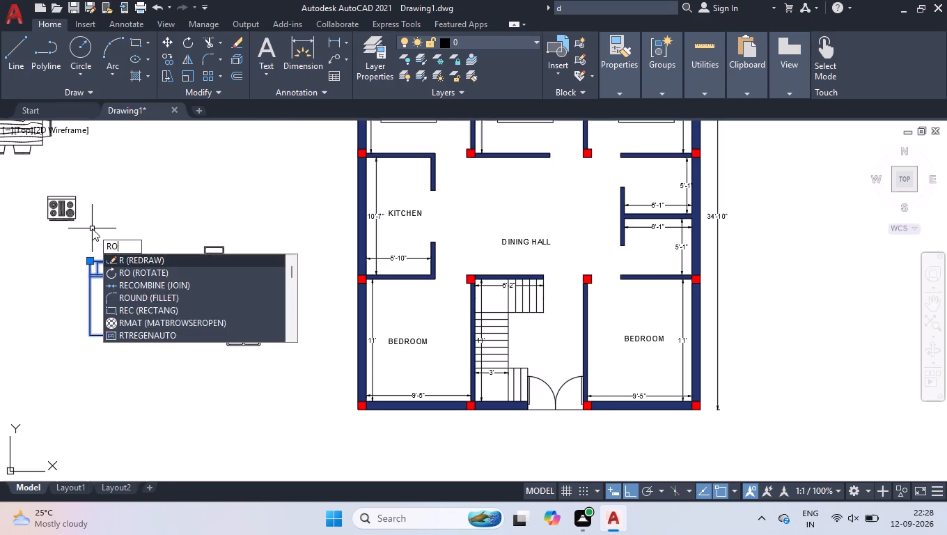
key("Return")
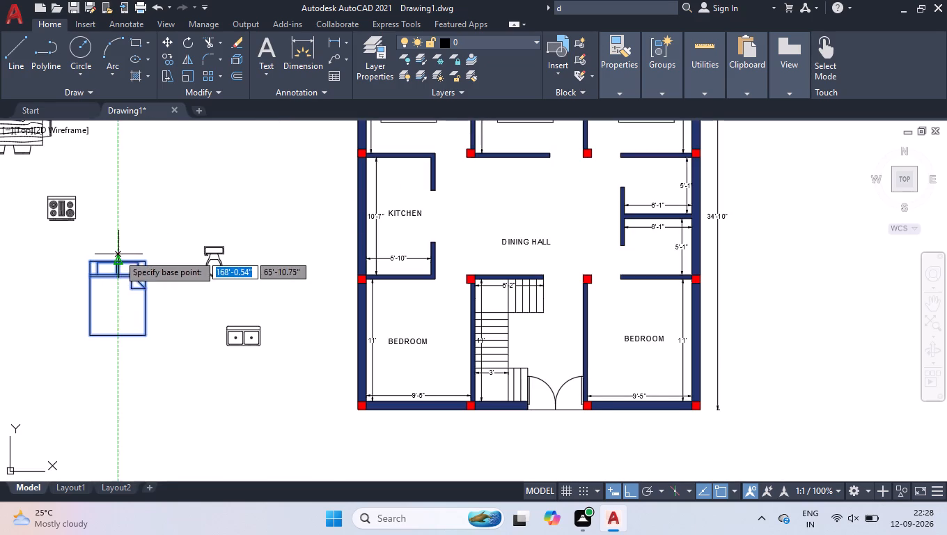
left_click(118, 254)
left_click(26, 328)
Move the rotated bed into the lower-left bedroom, with its pillows toward the bottom exterior wall.
left_click_drag(107, 276, 117, 263)
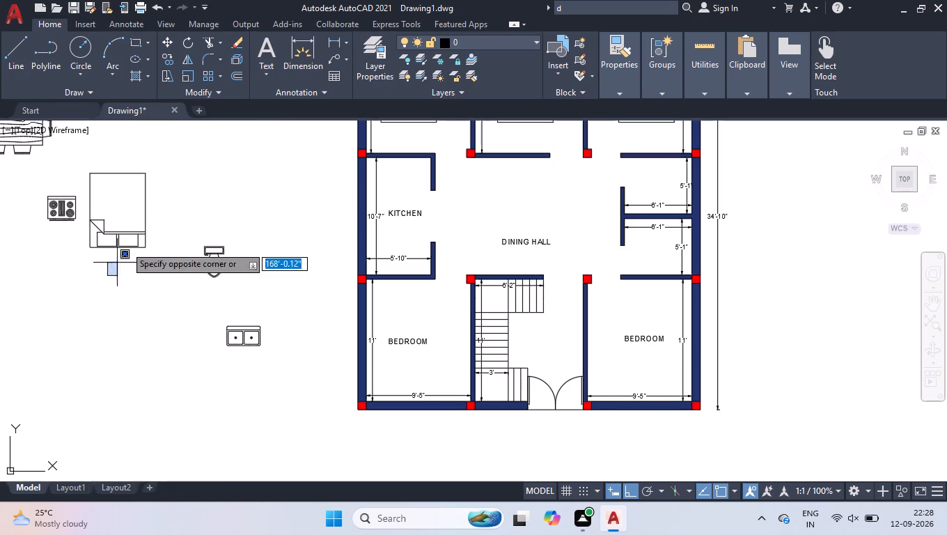
left_click(138, 215)
left_click(126, 245)
left_click(147, 245)
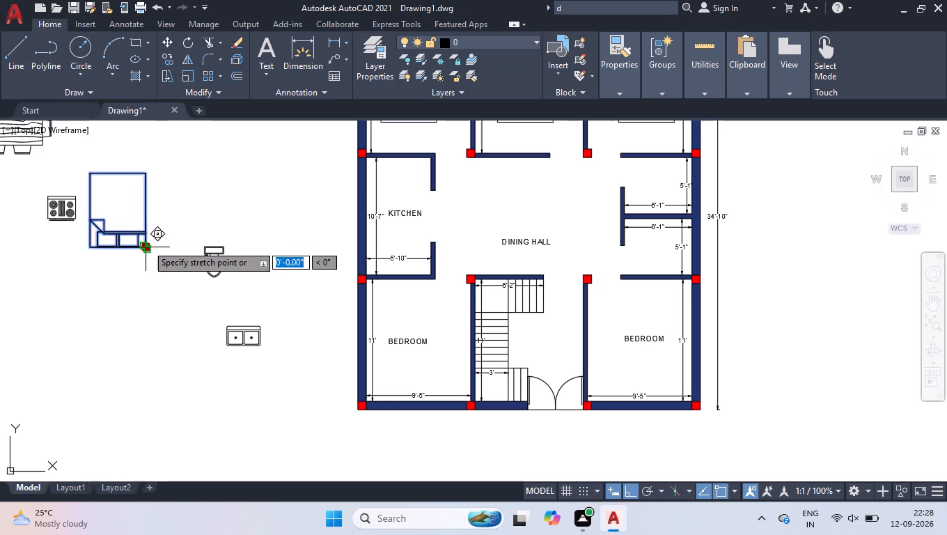
left_click(650, 492)
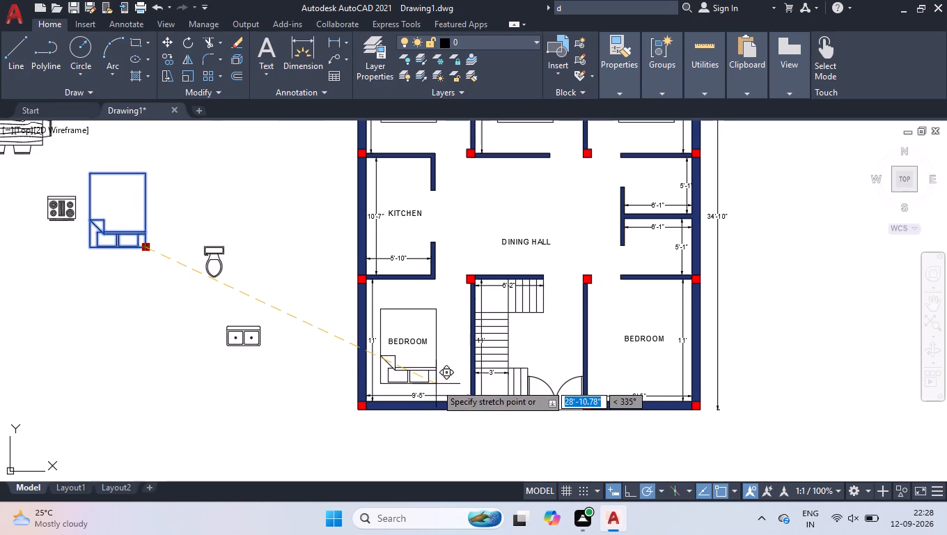
left_click(436, 384)
Copy the lower-left bedroom's bed into the lower-right bedroom at the same height.
type("COP")
key("Return")
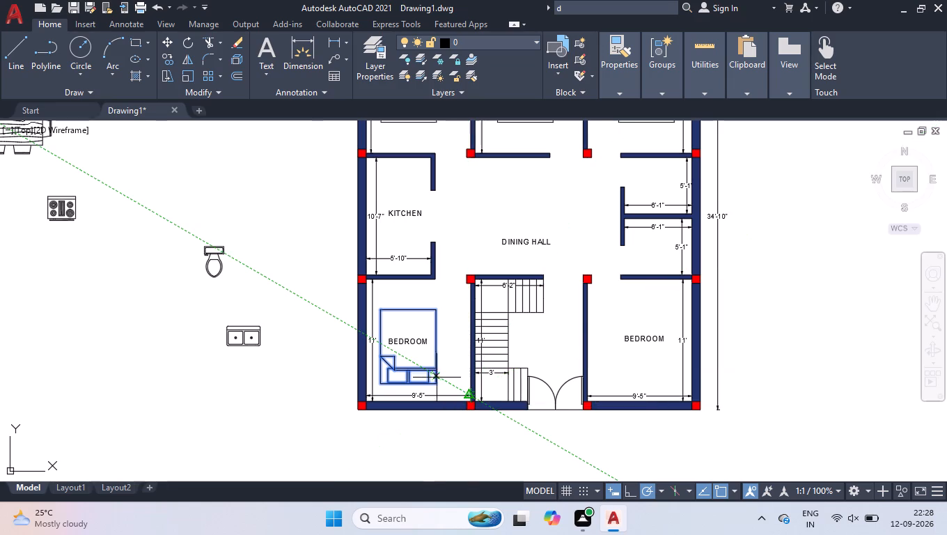
left_click(435, 380)
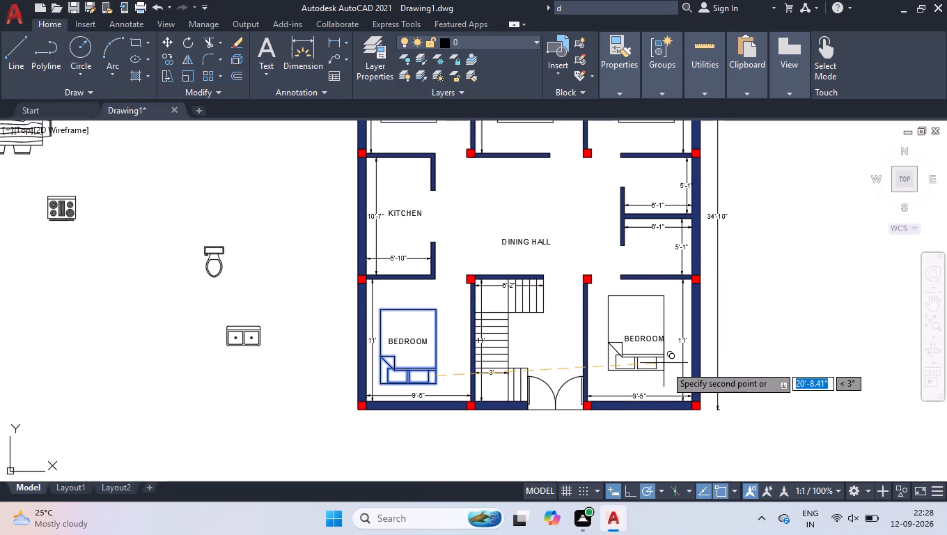
left_click(670, 371)
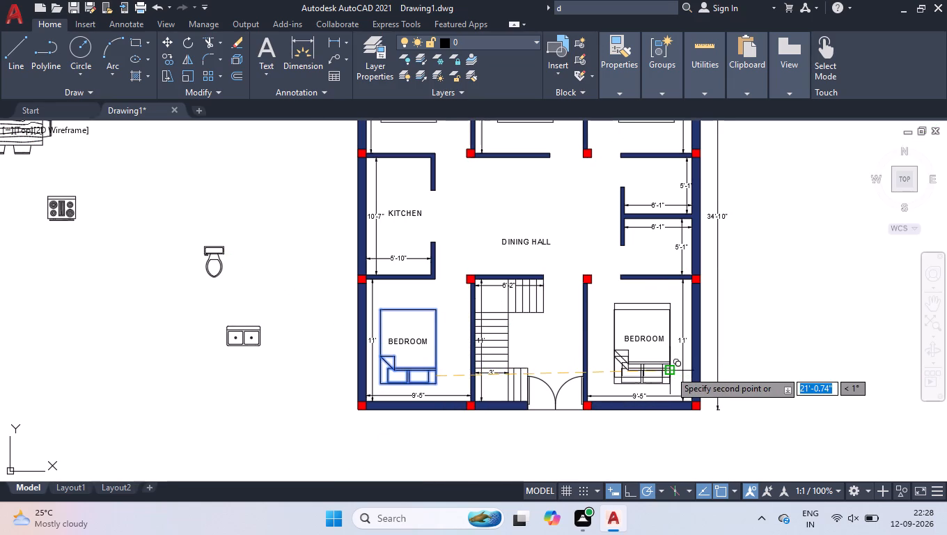
key("Return")
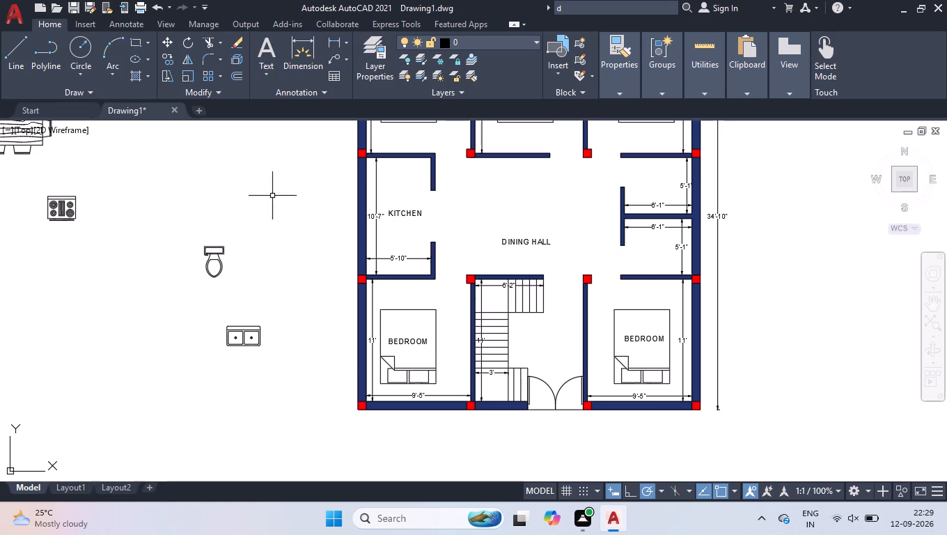
Rotate the double sink outside the plan 90° counterclockwise about the midpoint of its back edge.
left_click(312, 395)
left_click(245, 333)
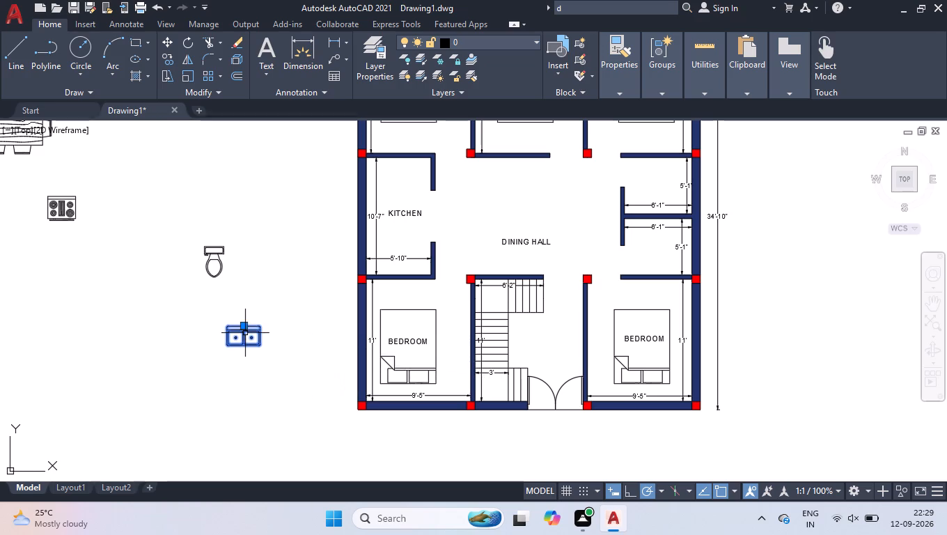
type("RO")
key("Return")
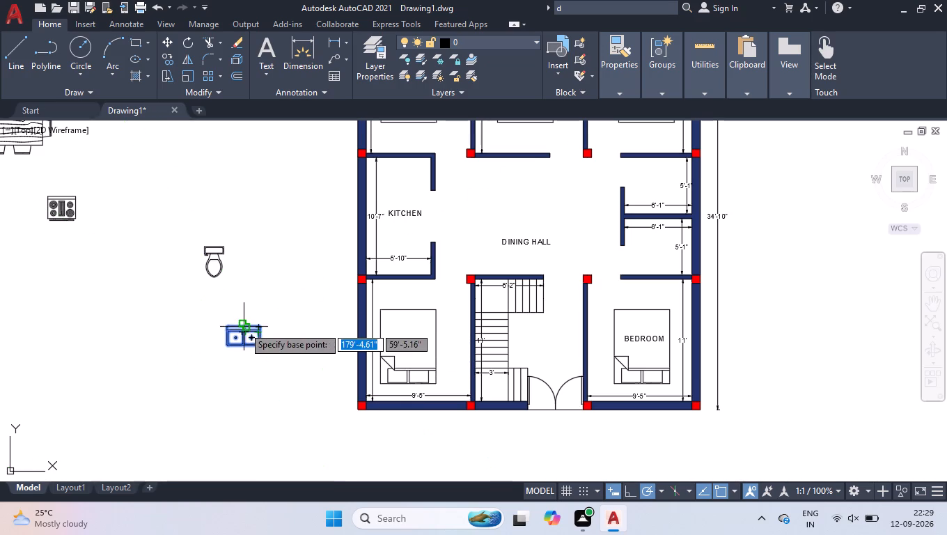
left_click(244, 327)
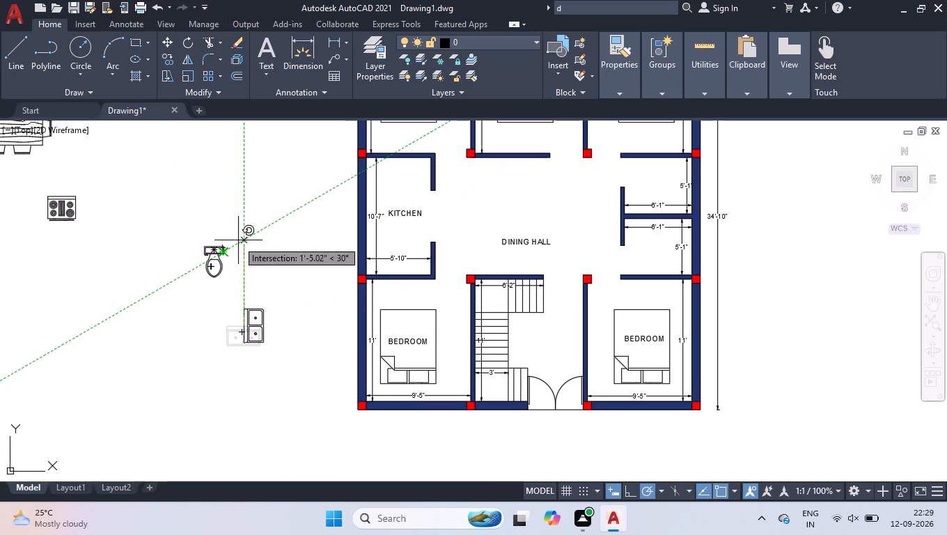
left_click(243, 237)
Move the rotated double sink into the kitchen beside the left wall, above the KITCHEN label, and clear the selection.
left_click(245, 329)
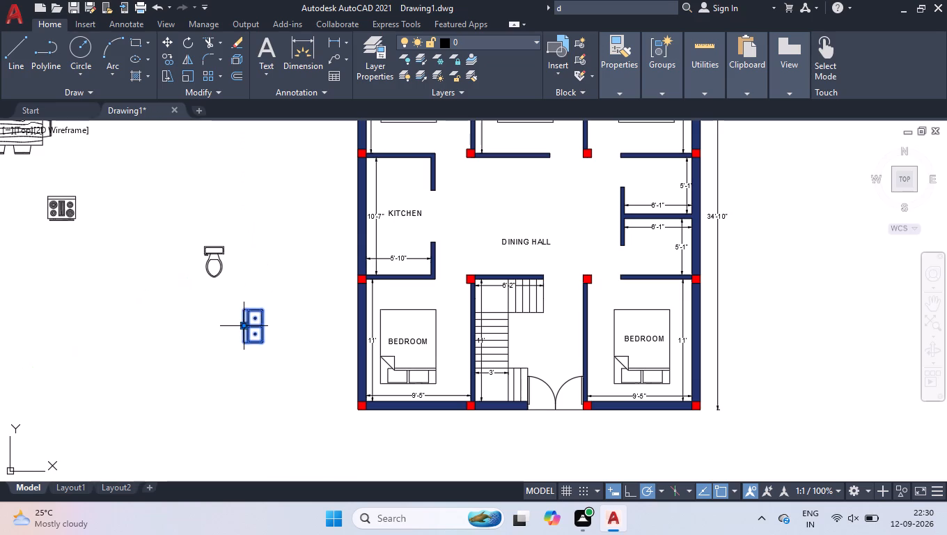
left_click(244, 323)
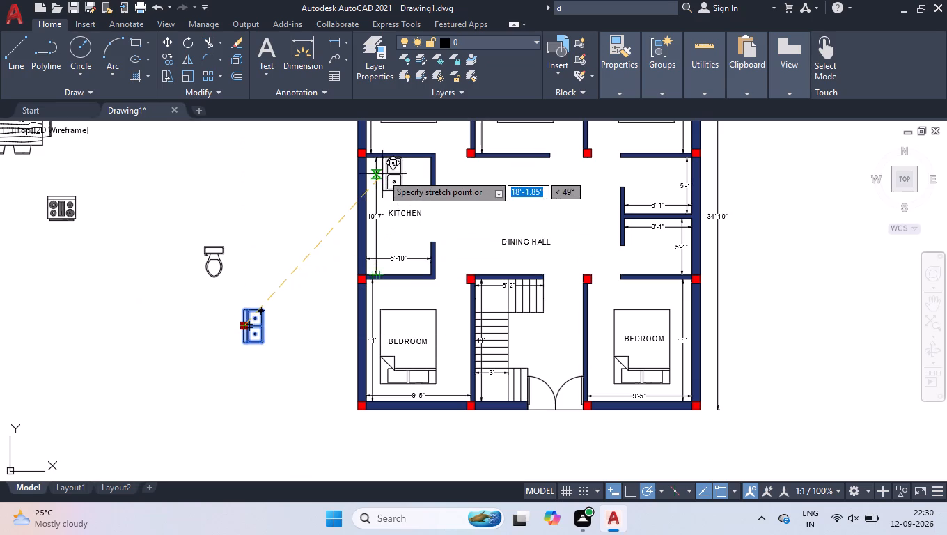
scroll(382, 174, "up", 3)
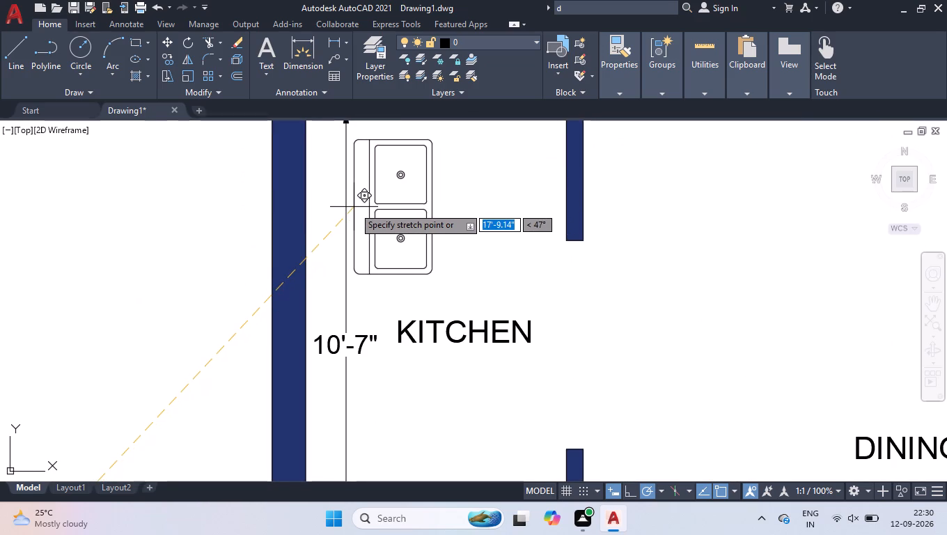
left_click(352, 209)
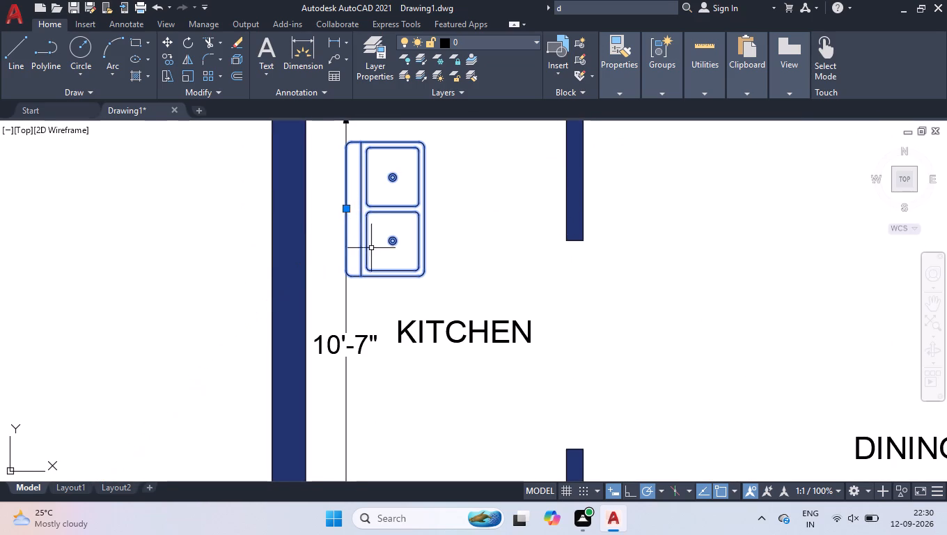
right_click(387, 327)
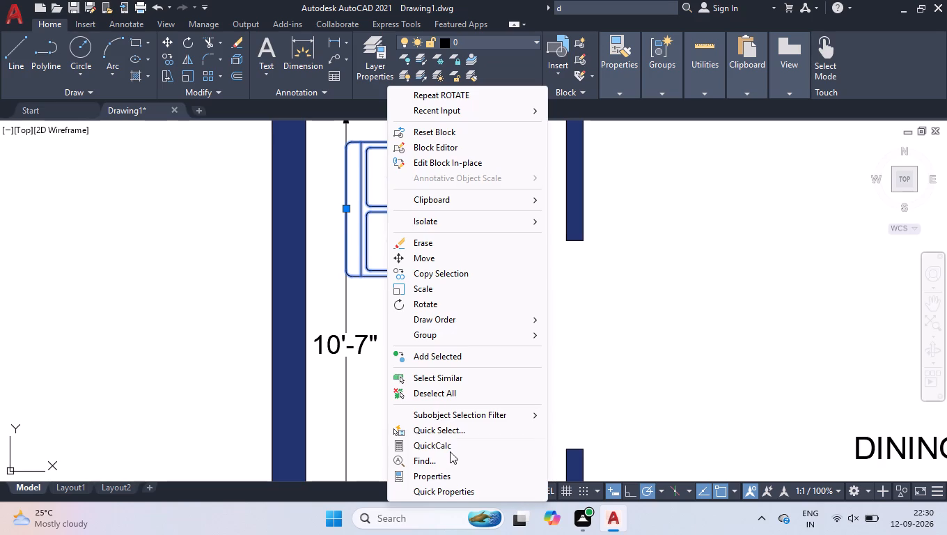
left_click(443, 398)
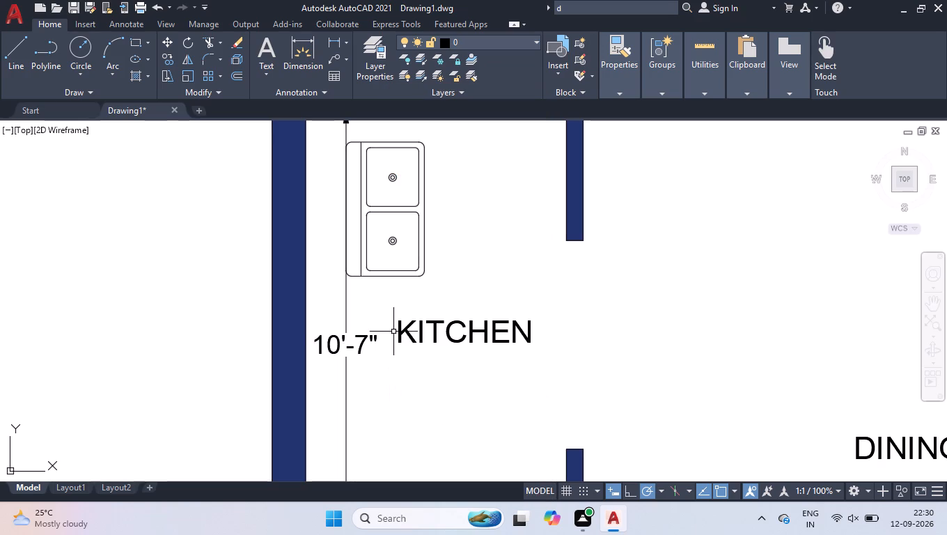
Move the kitchen's double sink against the exterior wall, just below the KITCHEN label, and clear the selection.
scroll(366, 307, "down", 3)
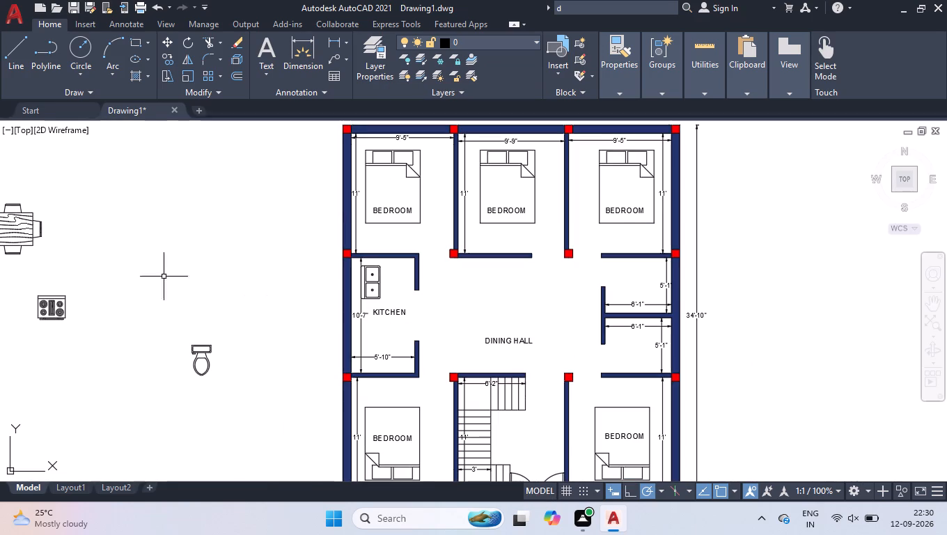
left_click(182, 341)
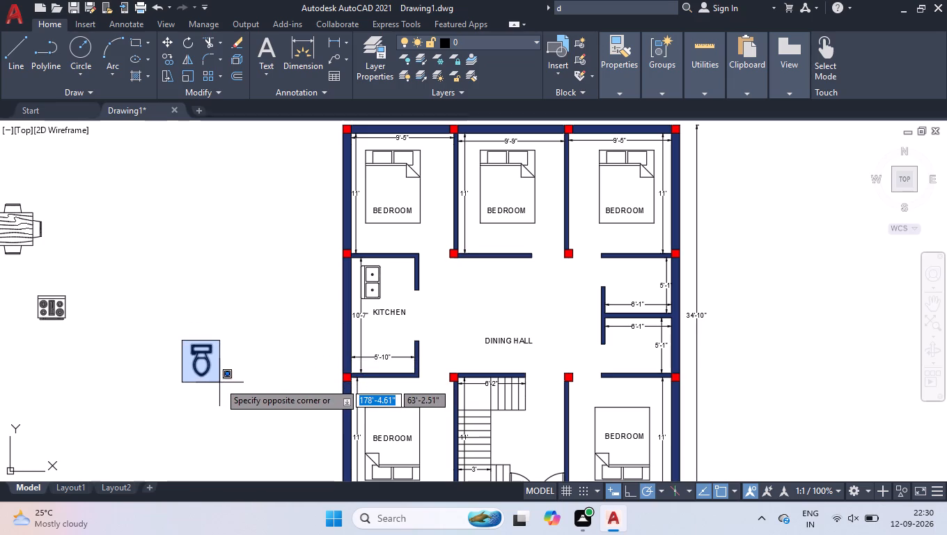
left_click(226, 337)
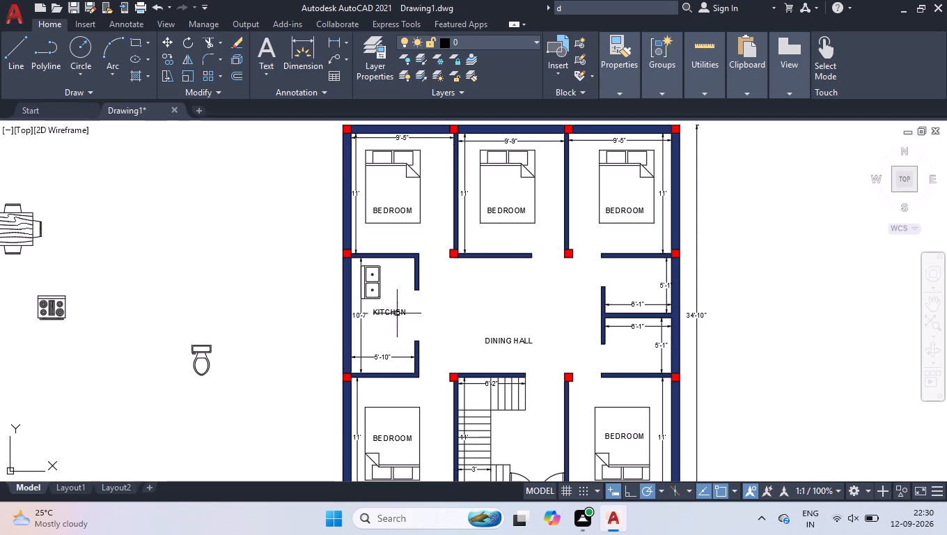
left_click(381, 285)
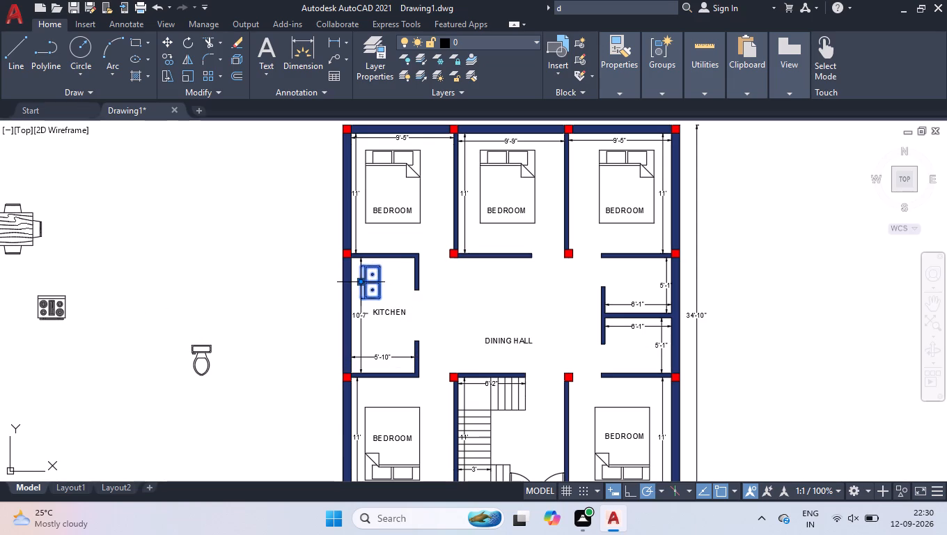
left_click(361, 281)
scroll(354, 343, "up", 3)
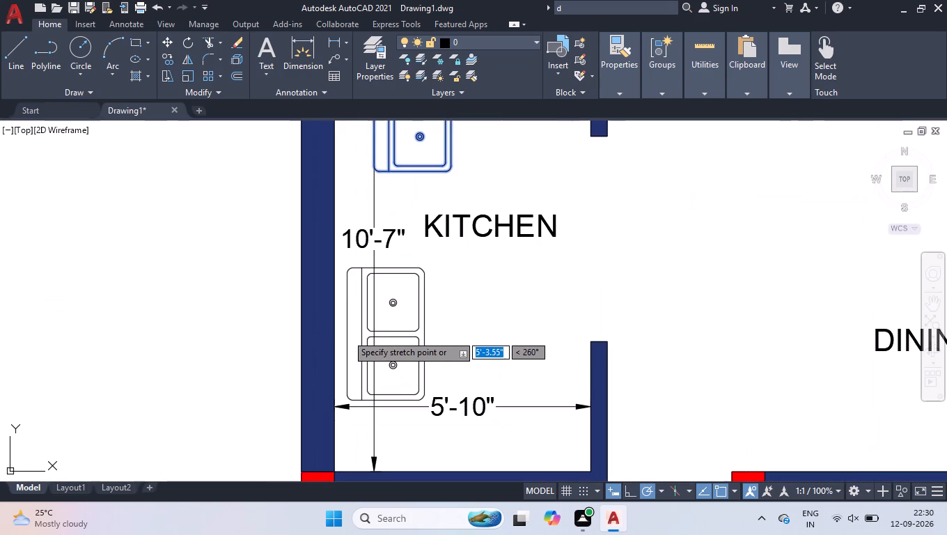
left_click(338, 326)
right_click(210, 267)
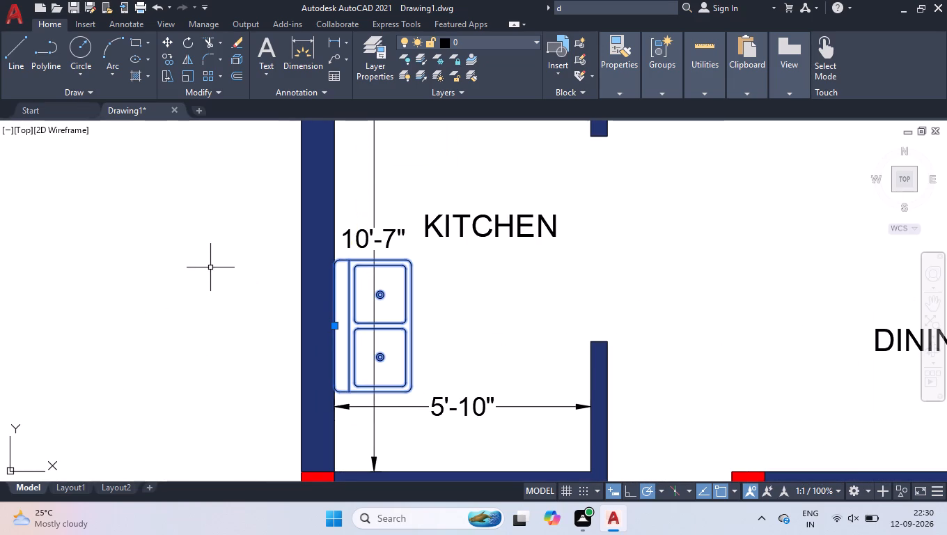
left_click(248, 390)
Delete the kitchen's vertical dimension that crosses the double sink.
scroll(277, 338, "down", 2)
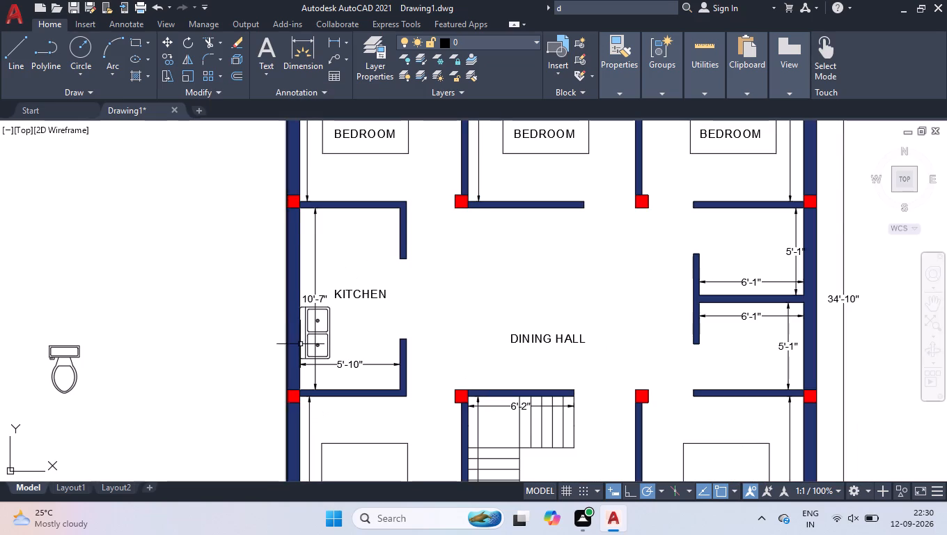
left_click(310, 301)
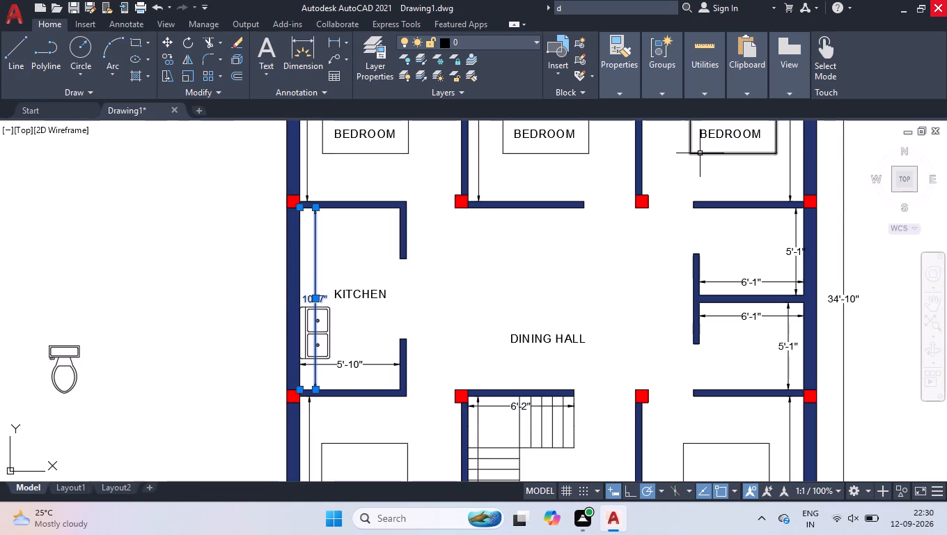
key("Delete")
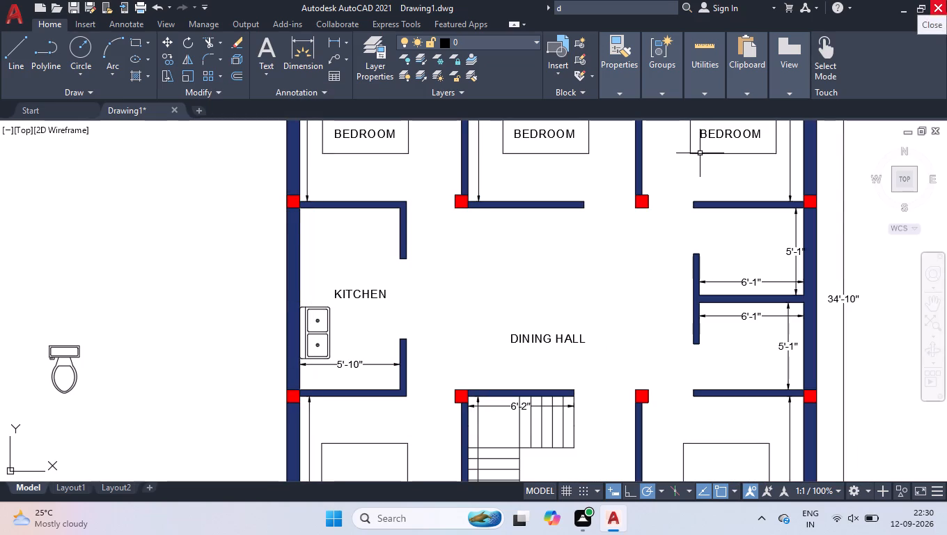
Add a vertical linear dimension for the kitchen's interior length along its inner wall by the dining hall.
type("DLI")
key("Return")
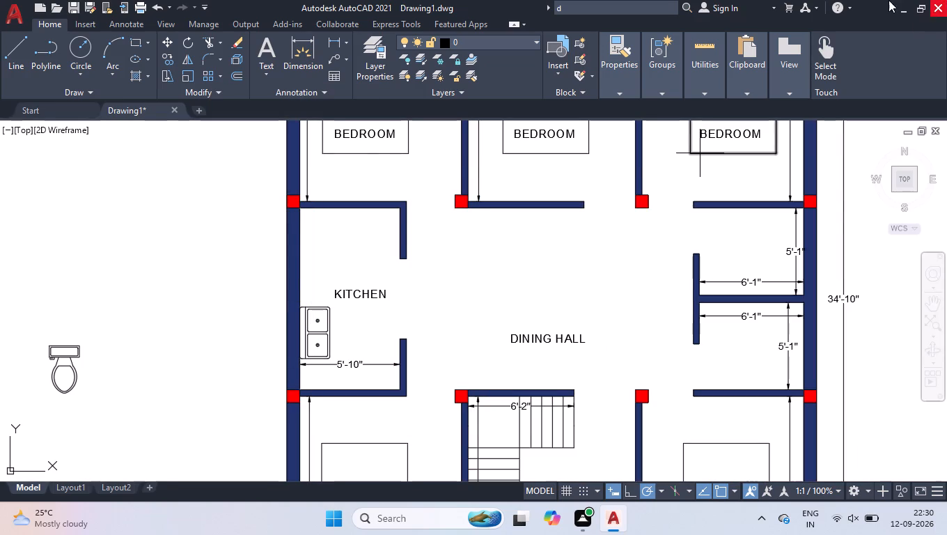
left_click(397, 211)
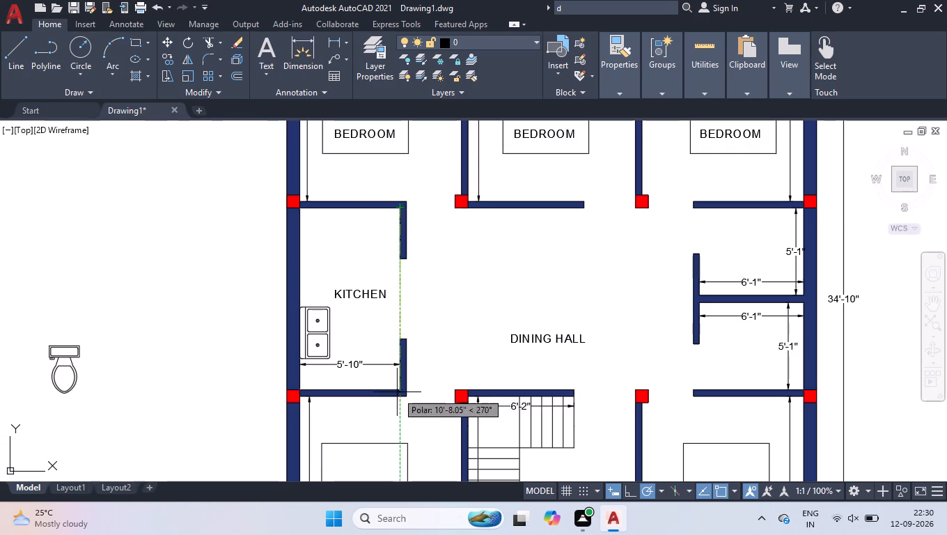
left_click_drag(399, 392, 398, 385)
left_click(399, 325)
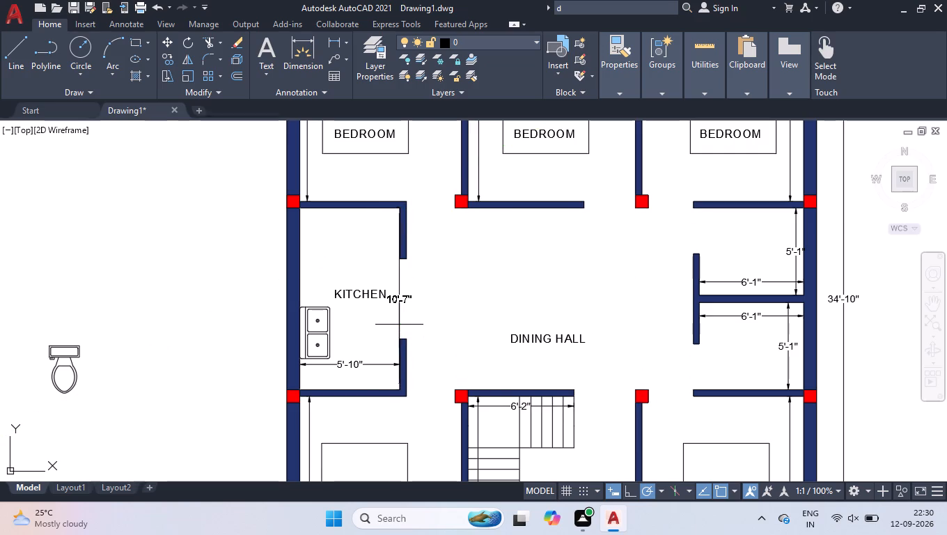
Shift the KITCHEN label slightly toward the exterior wall, away from the new vertical dimension.
left_click(368, 295)
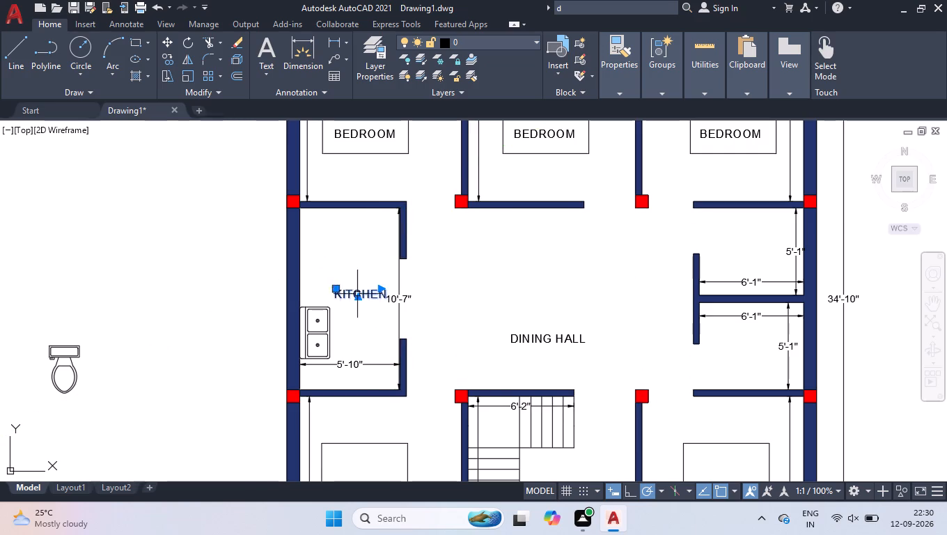
scroll(333, 289, "up", 2)
left_click(333, 289)
left_click(313, 286)
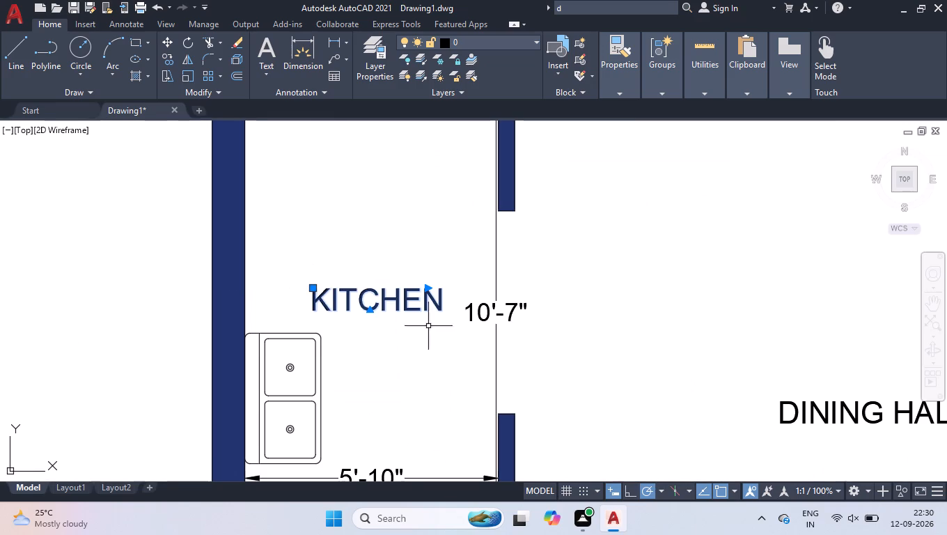
Shift the kitchen's vertical dimension line slightly into the room, clear of the inner wall's face, and clear the selection.
left_click(525, 305)
left_click(496, 312)
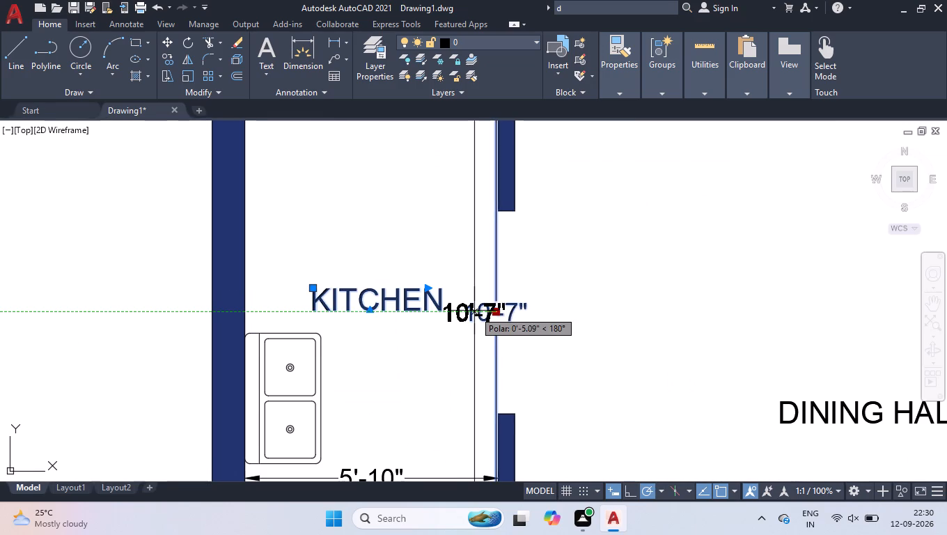
left_click(482, 312)
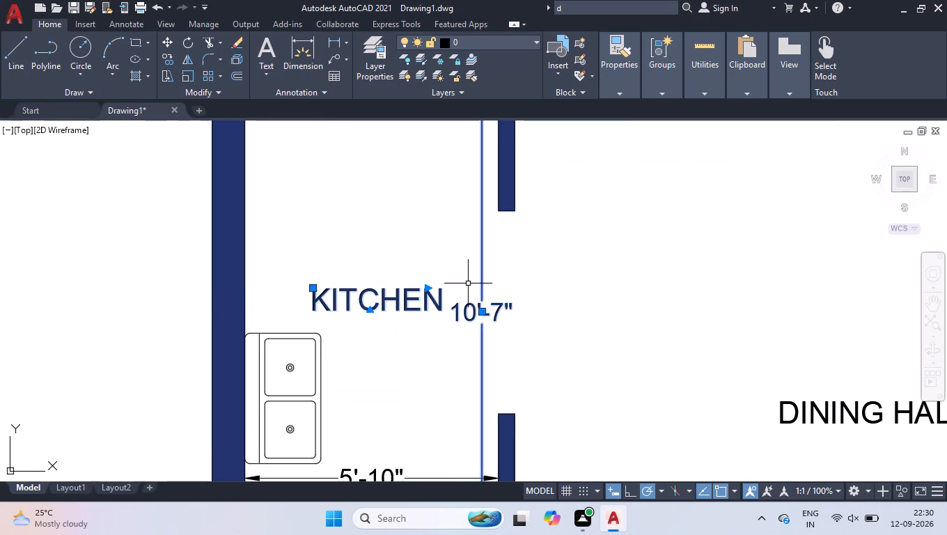
right_click(466, 279)
left_click(505, 398)
Move the stove from outside the plan into the kitchen, against its top wall above the KITCHEN label, and clear the selection.
scroll(480, 303, "down", 3)
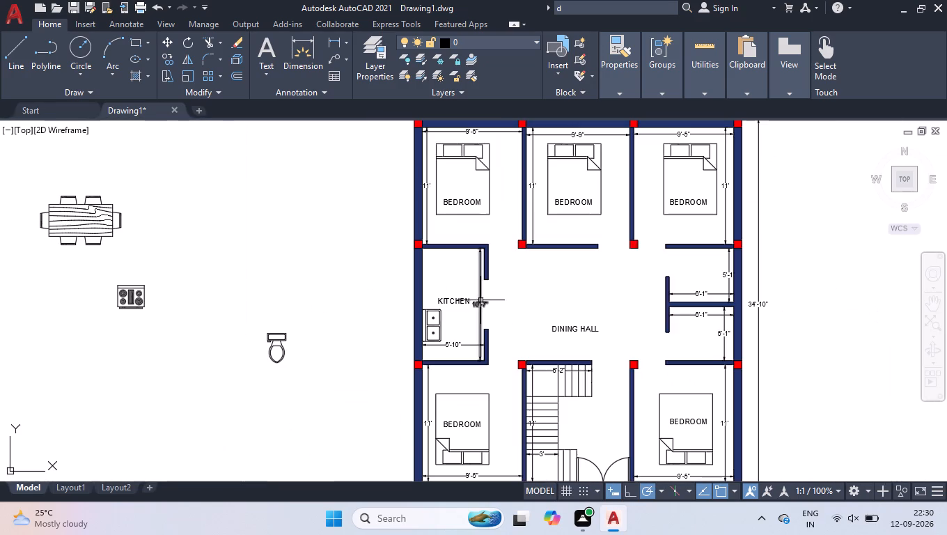
left_click_drag(184, 258, 170, 275)
left_click(111, 323)
left_click(118, 284)
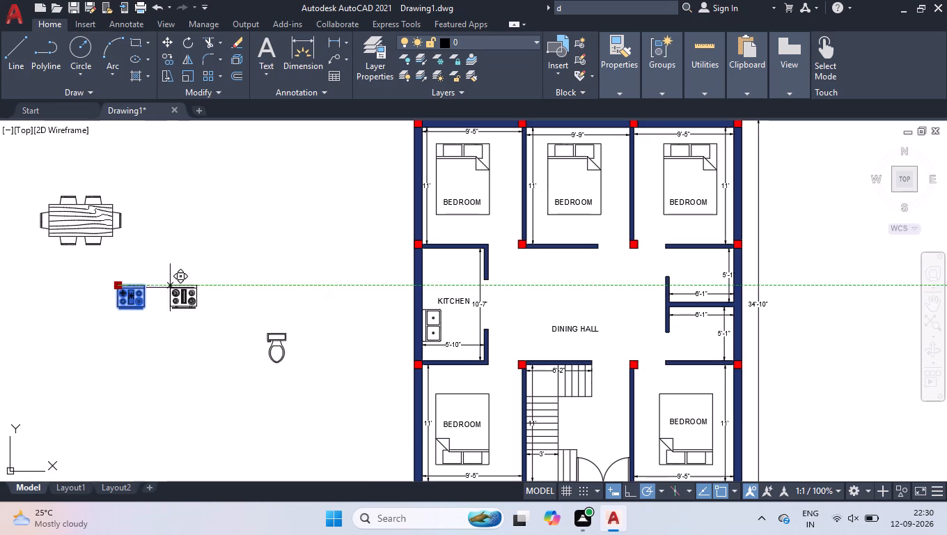
scroll(454, 254, "up", 2)
left_click(420, 242)
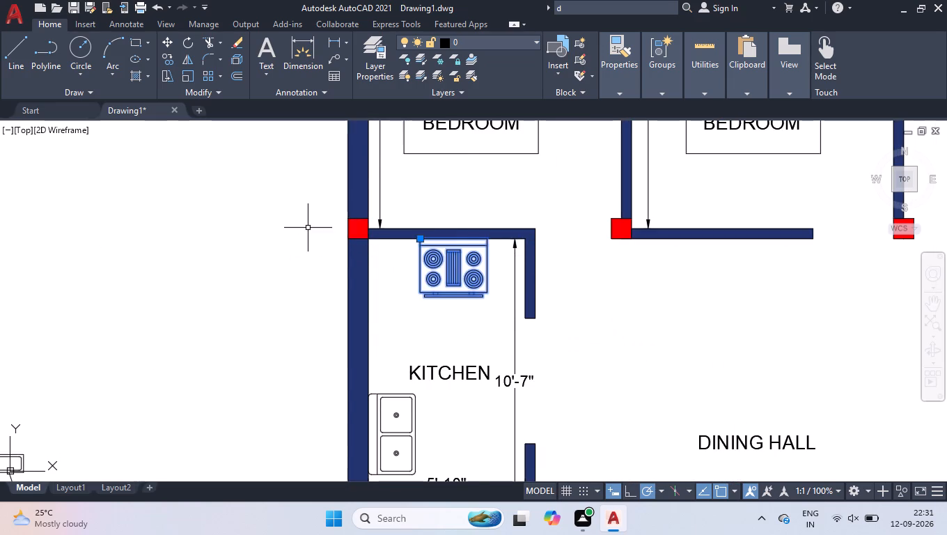
right_click(305, 228)
left_click(342, 398)
Move the six-chair dining table from outside the plan into the dining hall above the DINING HALL label, and clear the selection.
scroll(400, 195, "down", 2)
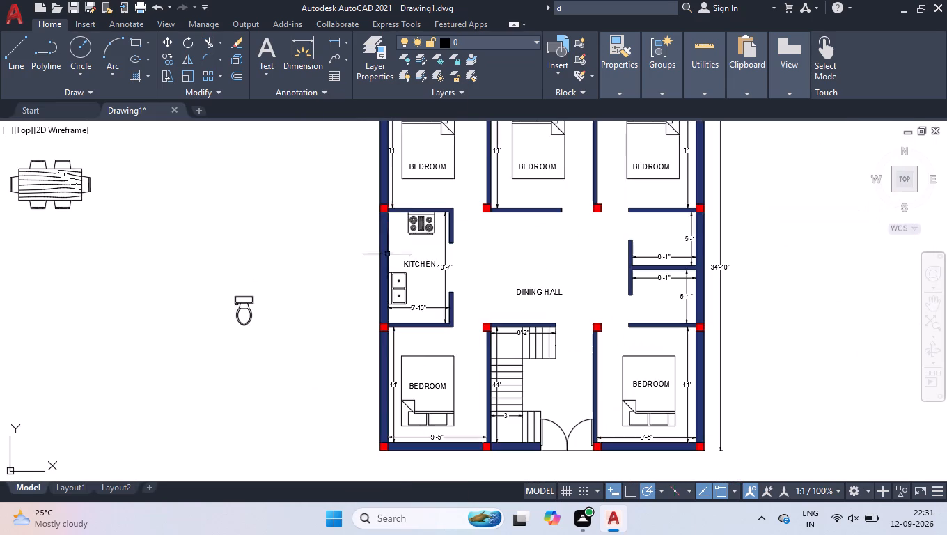
scroll(302, 250, "down", 1)
left_click_drag(149, 131, 149, 145)
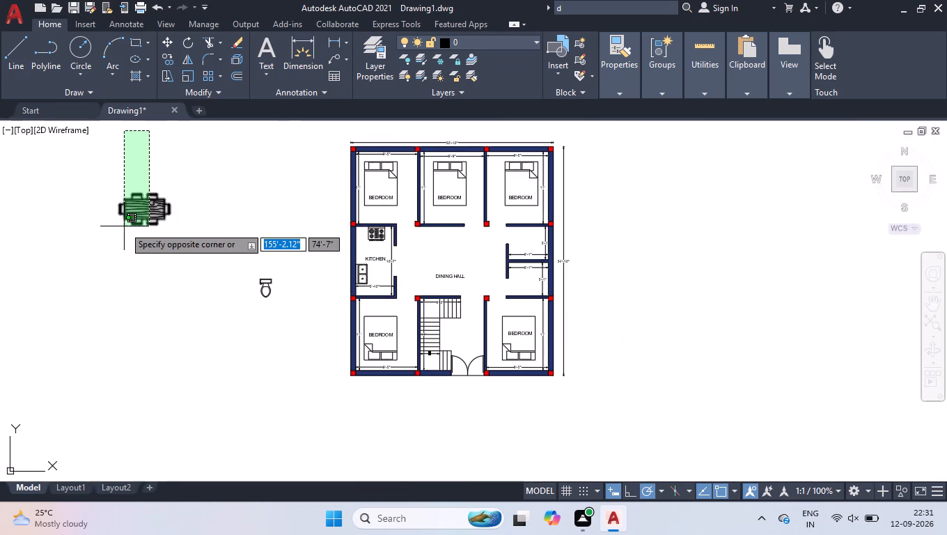
left_click(134, 216)
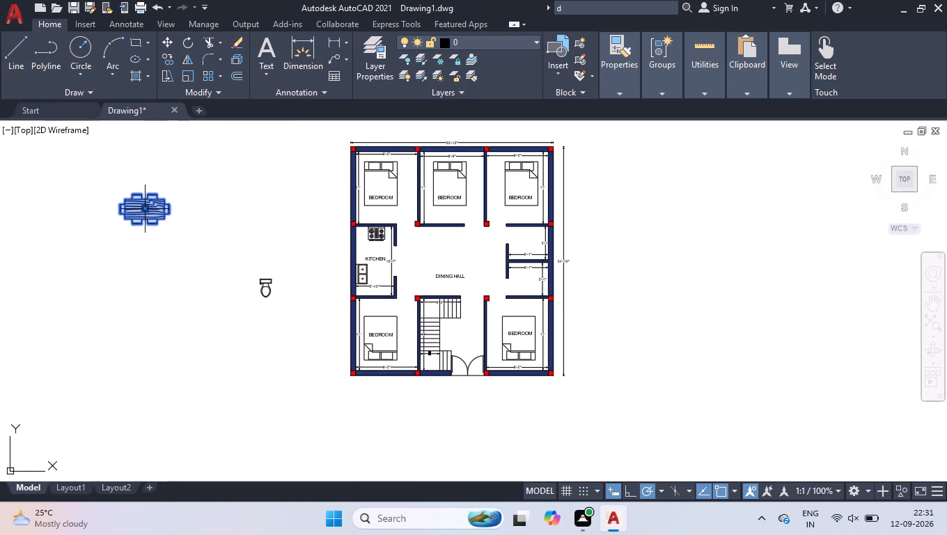
left_click(143, 209)
scroll(483, 273, "up", 2)
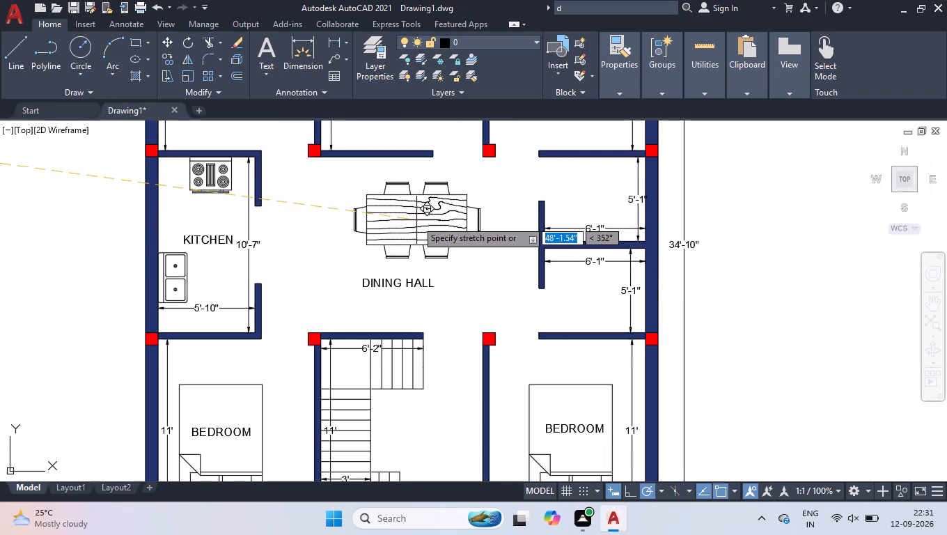
left_click(416, 220)
right_click(412, 226)
left_click(448, 389)
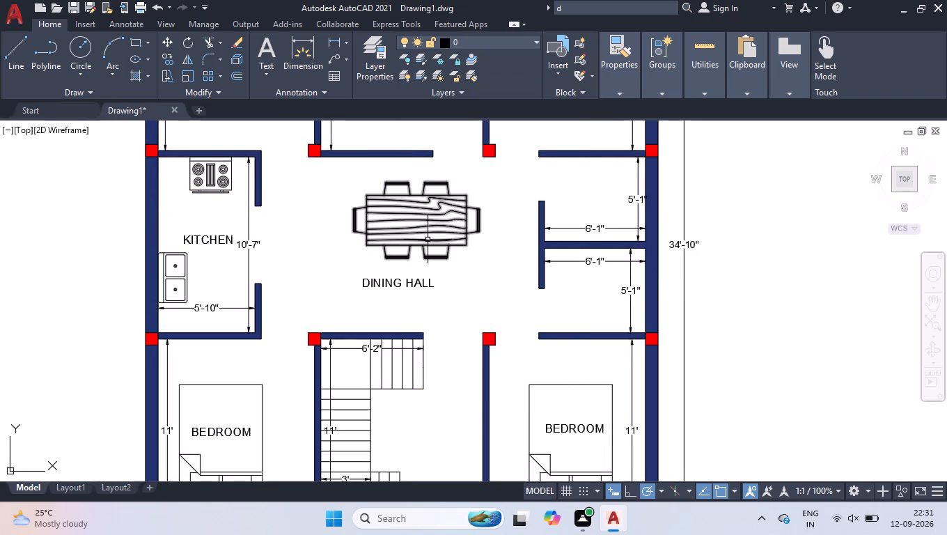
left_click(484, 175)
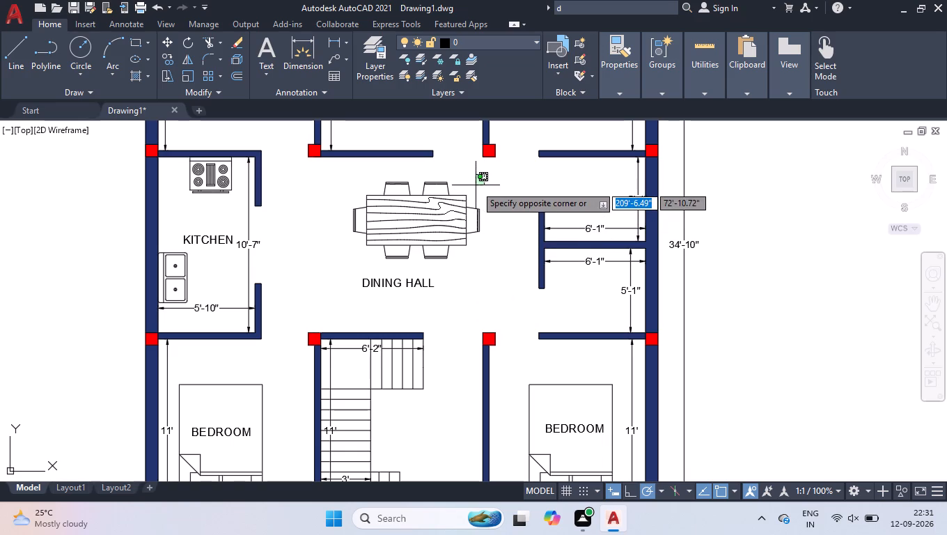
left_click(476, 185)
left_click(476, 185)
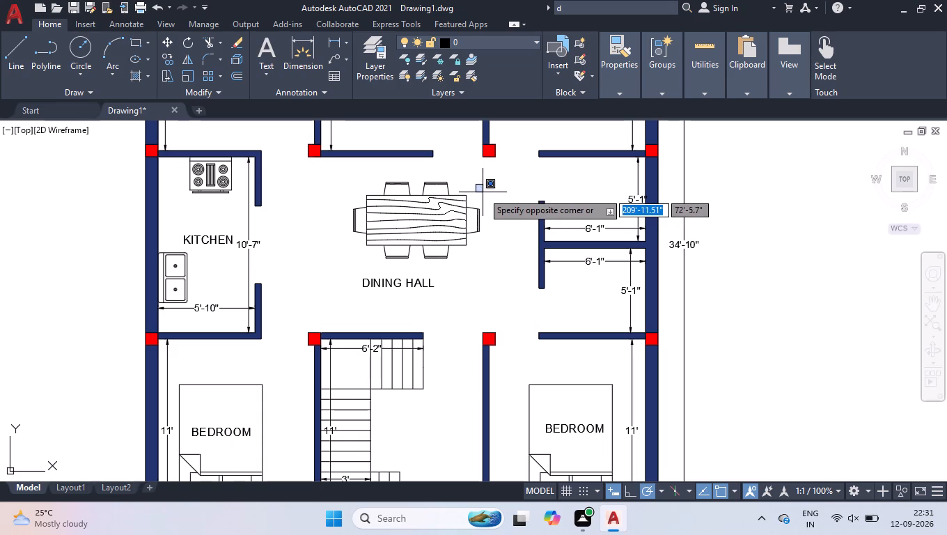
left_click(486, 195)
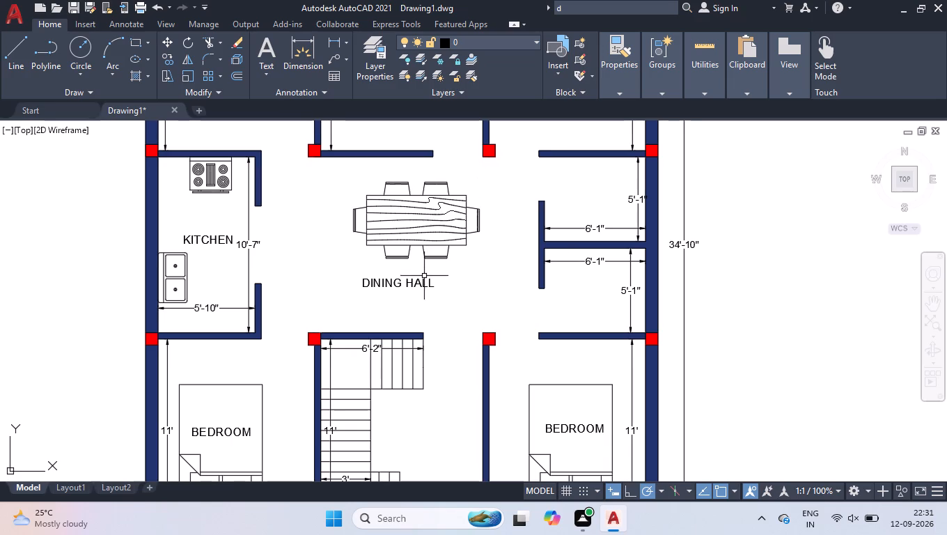
Rotate the toilet outside the plan 90° clockwise about the midpoint of its tank's back edge.
scroll(503, 248, "down", 3)
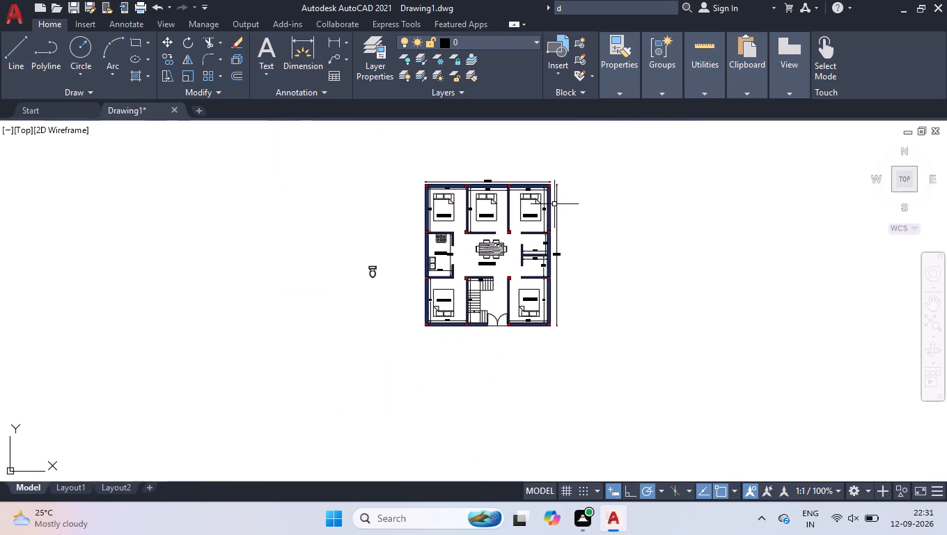
scroll(554, 204, "up", 2)
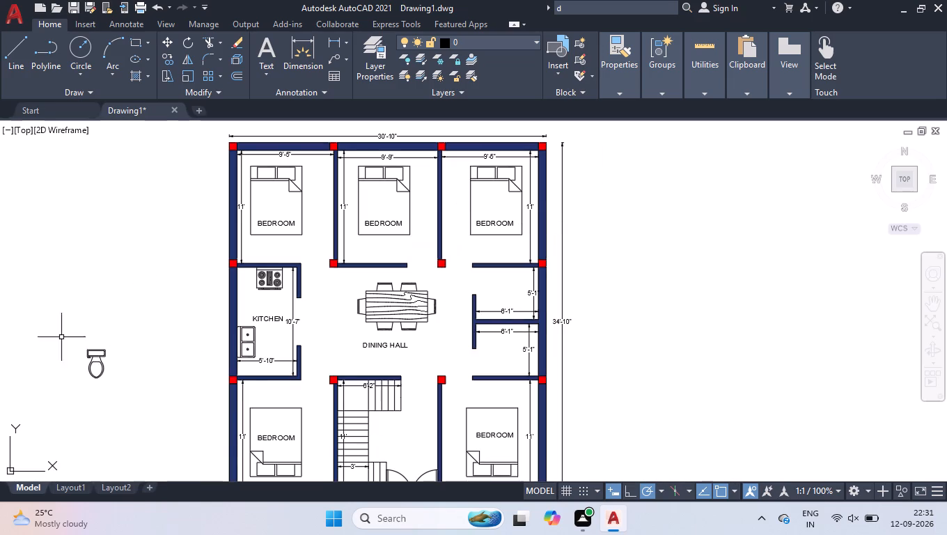
left_click(61, 338)
left_click(159, 422)
type("RO")
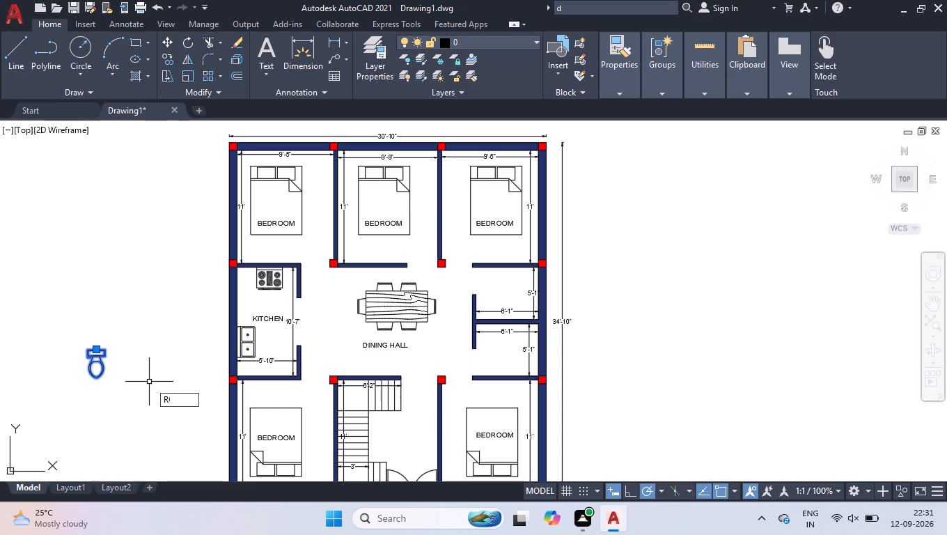
key("Return")
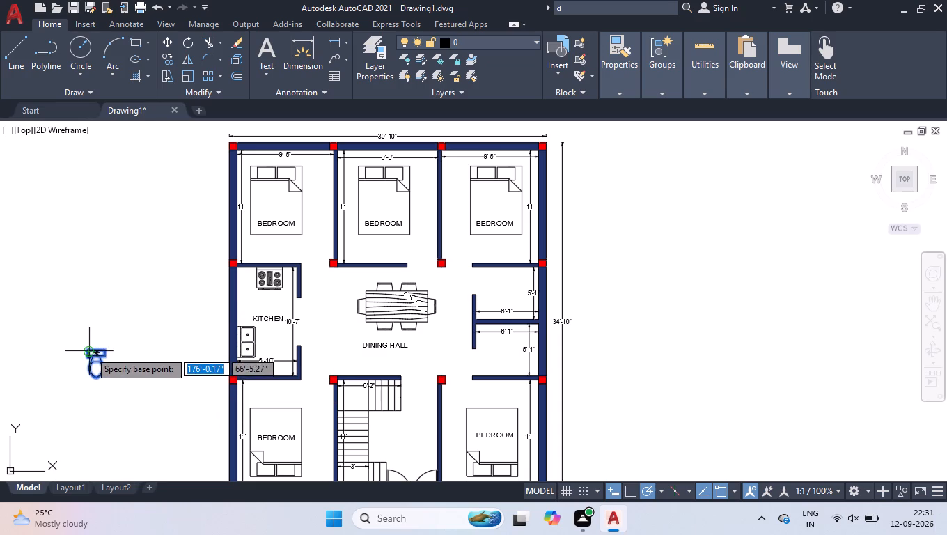
left_click(94, 351)
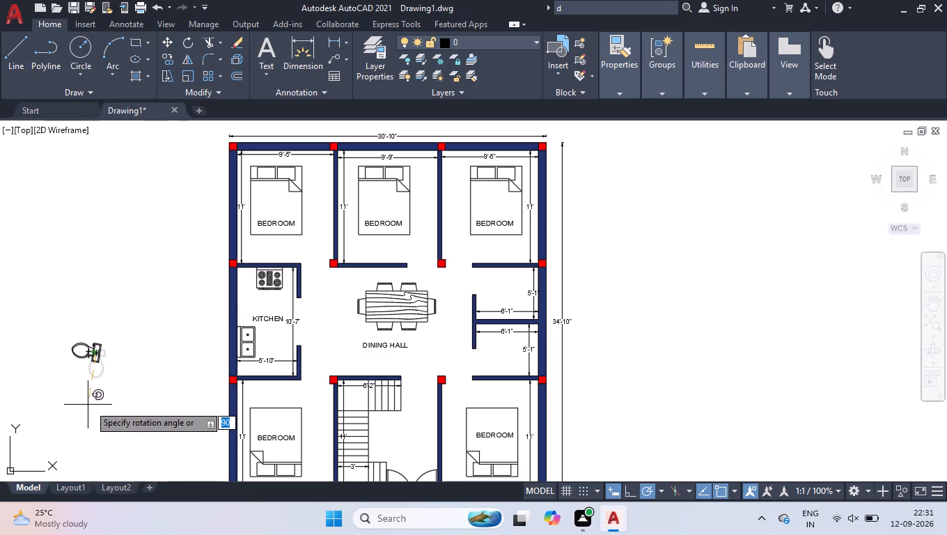
left_click(91, 406)
Move the rotated toilet from outside the plan into the upper small room, its tank against the outer wall, and clear the selection.
left_click(72, 341)
left_click(110, 379)
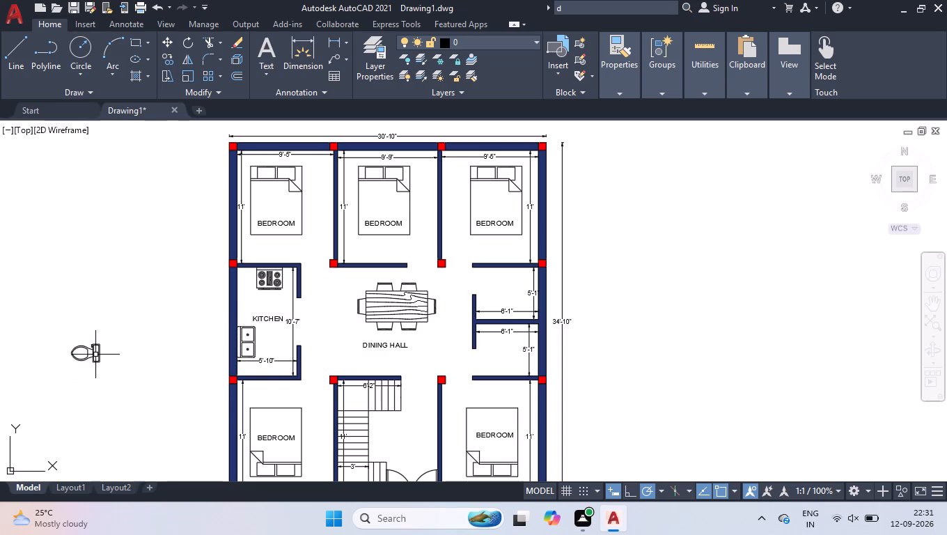
left_click(95, 354)
left_click(100, 353)
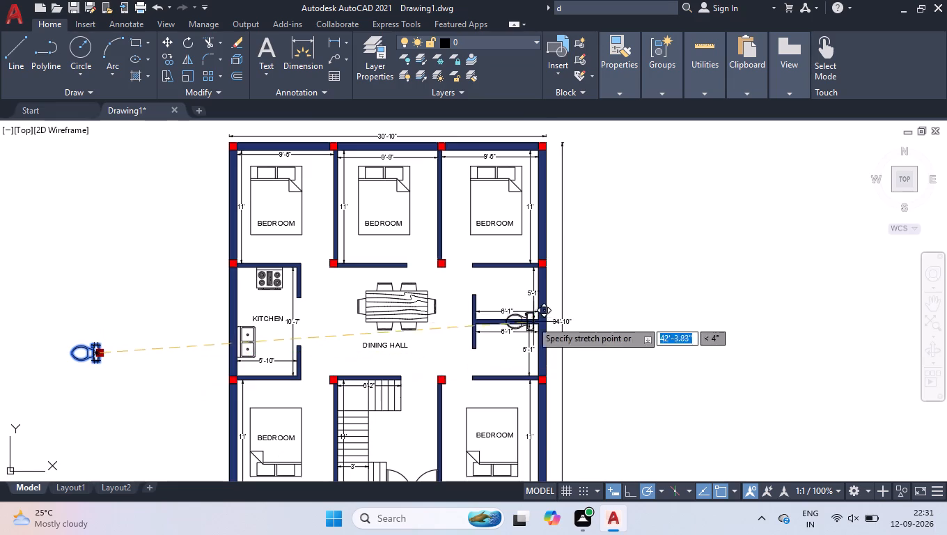
scroll(538, 280, "up", 5)
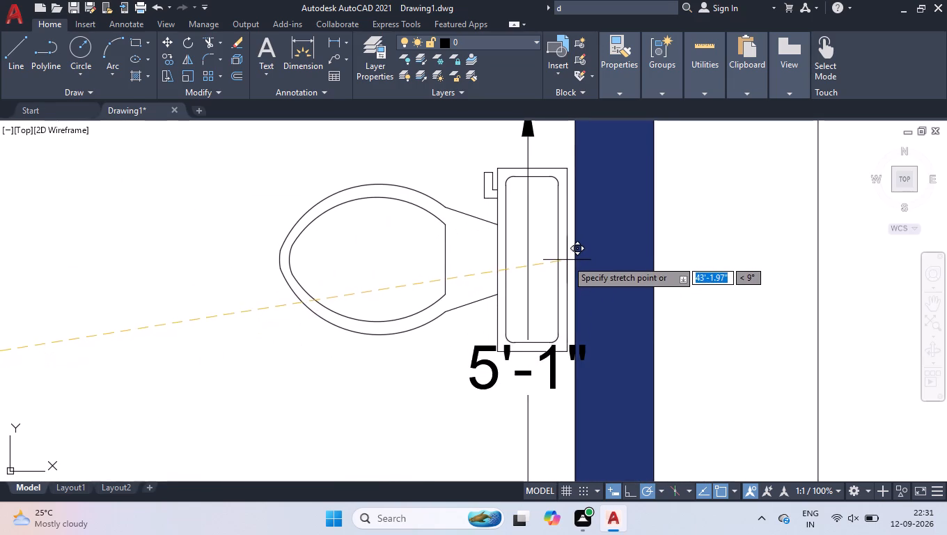
scroll(554, 282, "down", 3)
scroll(552, 382, "up", 2)
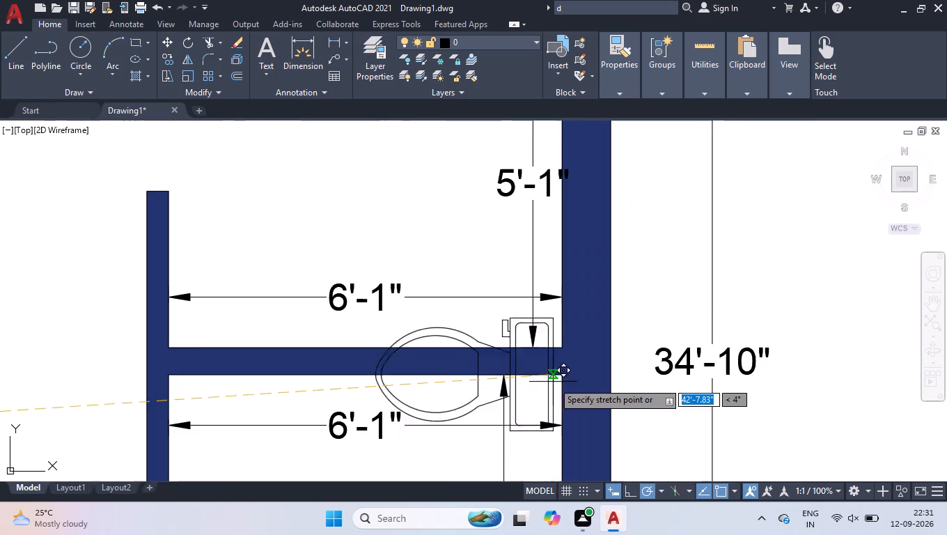
left_click(558, 280)
right_click(474, 208)
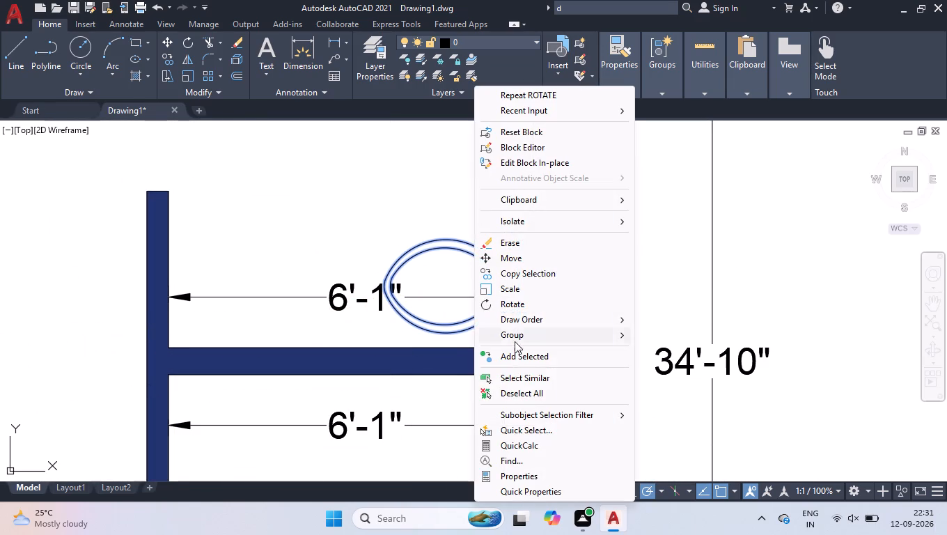
left_click(521, 395)
Delete the horizontal dimension that crosses the toilet in the upper small room.
left_click(348, 299)
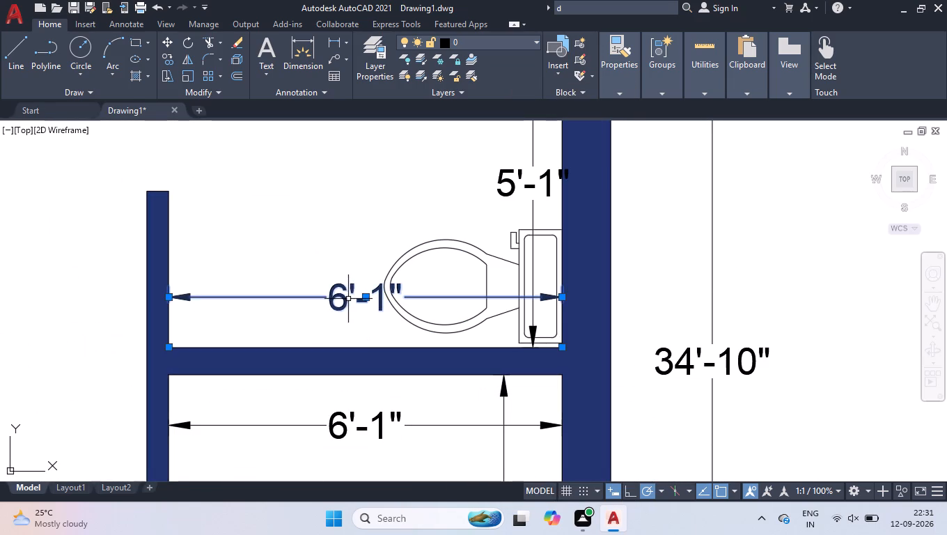
key("Delete")
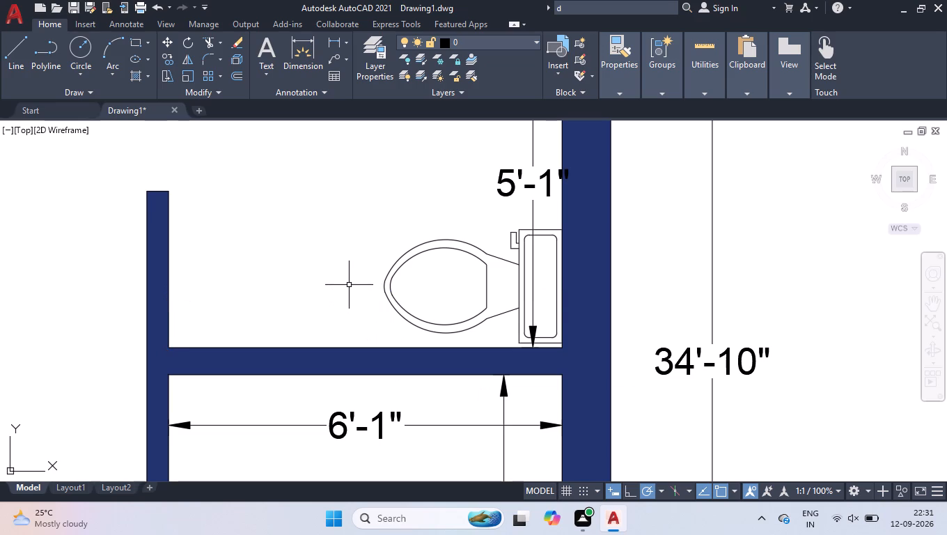
Add a linear dimension just below the toilet room's top wall, from the wall's free end to the outer wall.
scroll(362, 305, "down", 2)
scroll(397, 193, "up", 1)
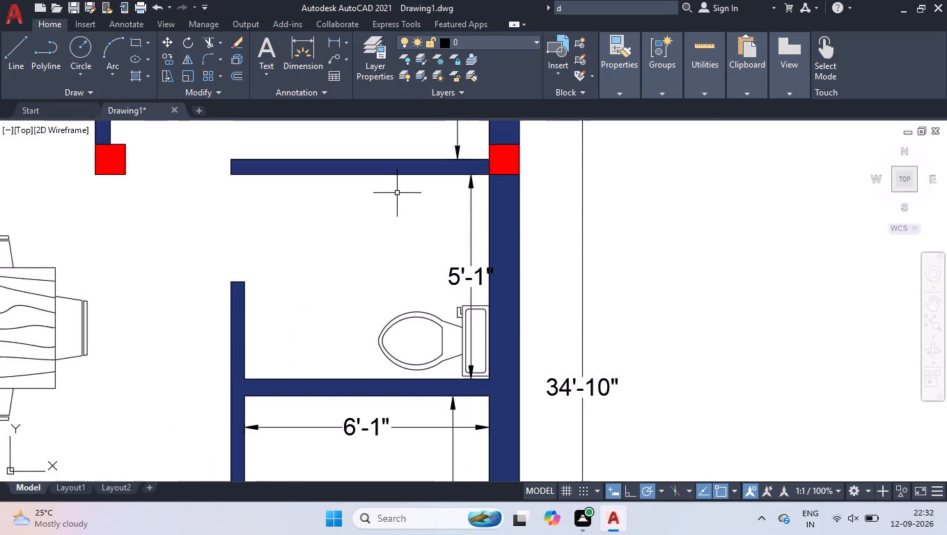
type("DLI")
key("Return")
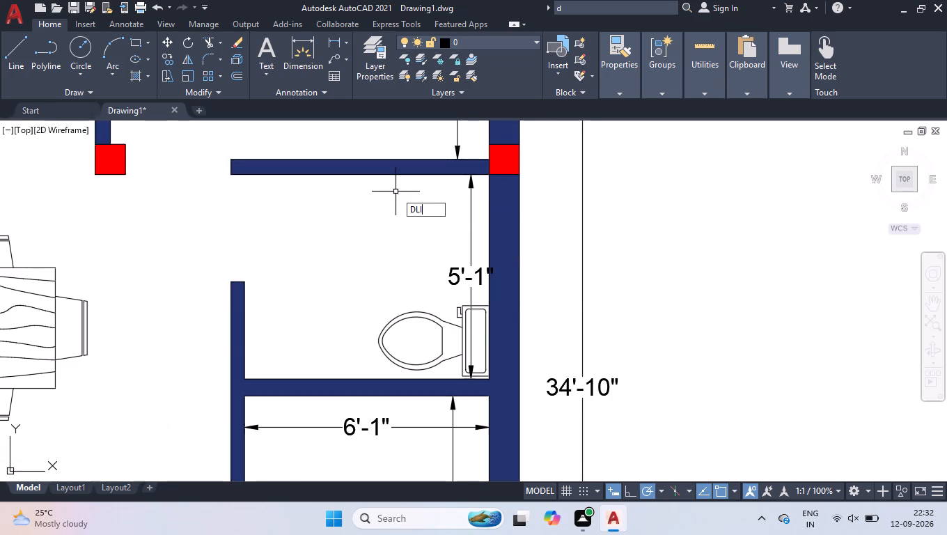
left_click(230, 176)
left_click(491, 176)
left_click(490, 191)
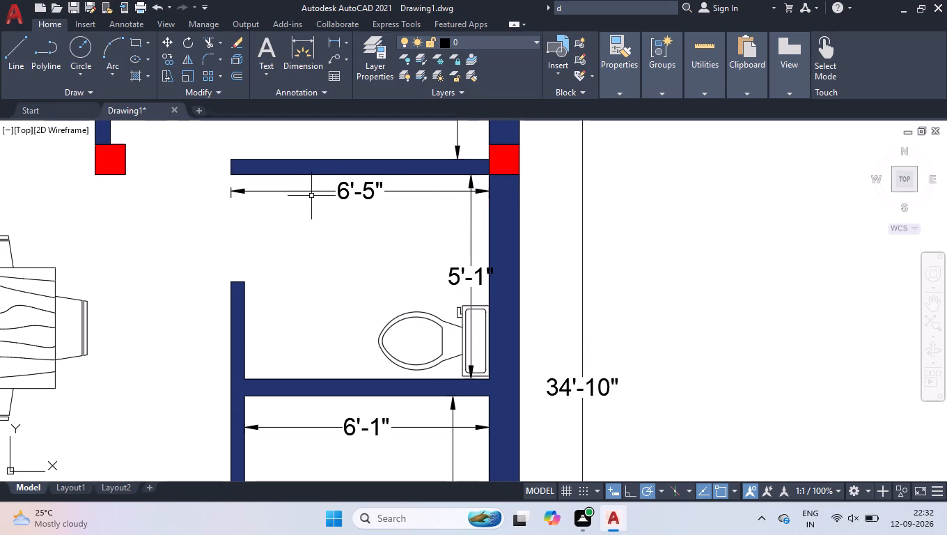
Modify the ISO-25 dimension style so extension lines are offset 2" from the origin.
key("d")
key("Return")
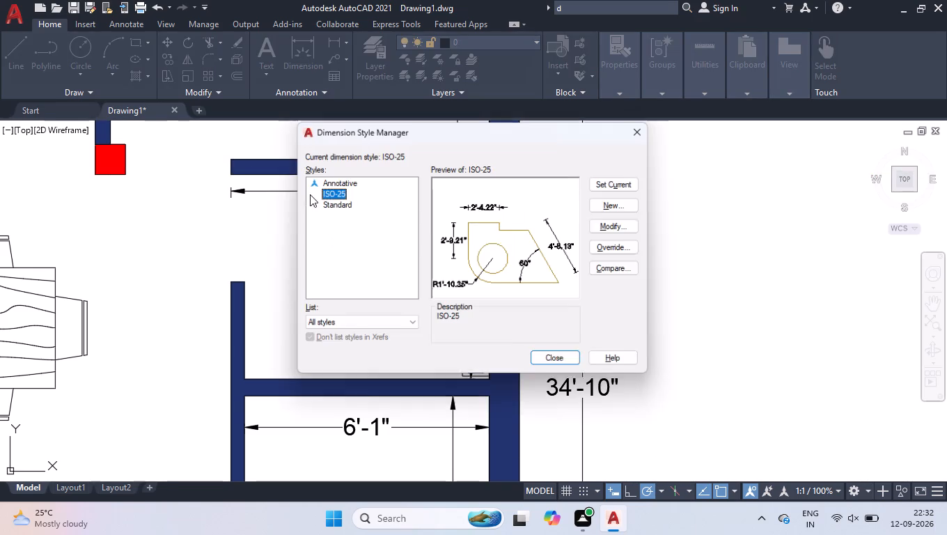
left_click(623, 228)
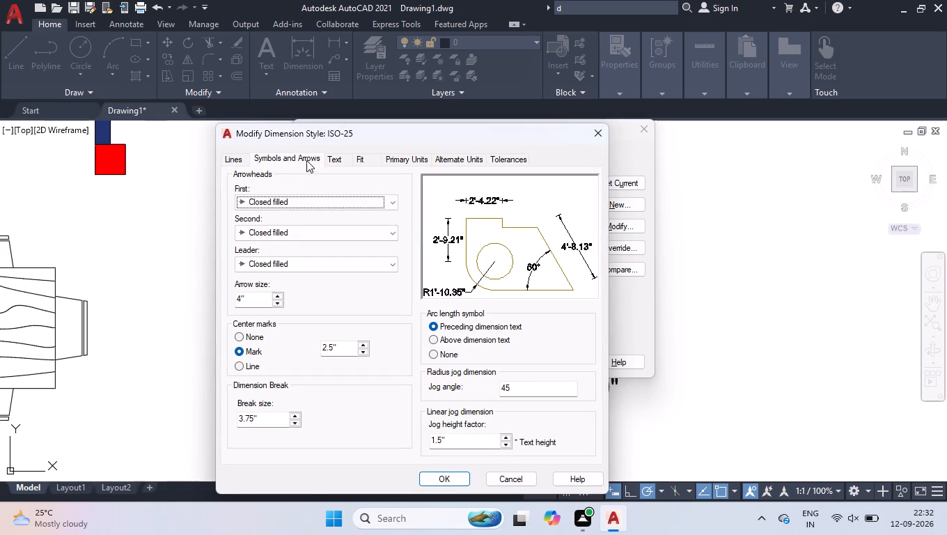
left_click_drag(359, 137, 476, 127)
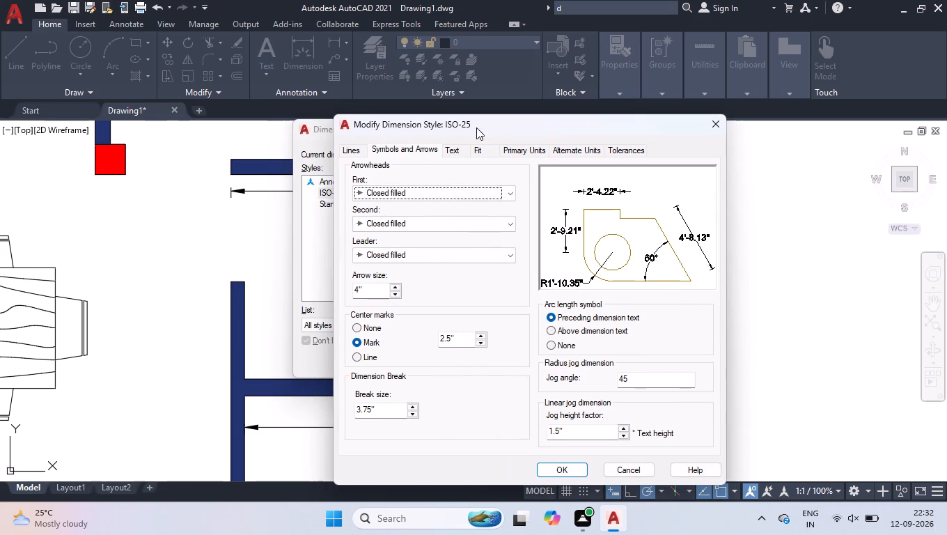
left_click(347, 150)
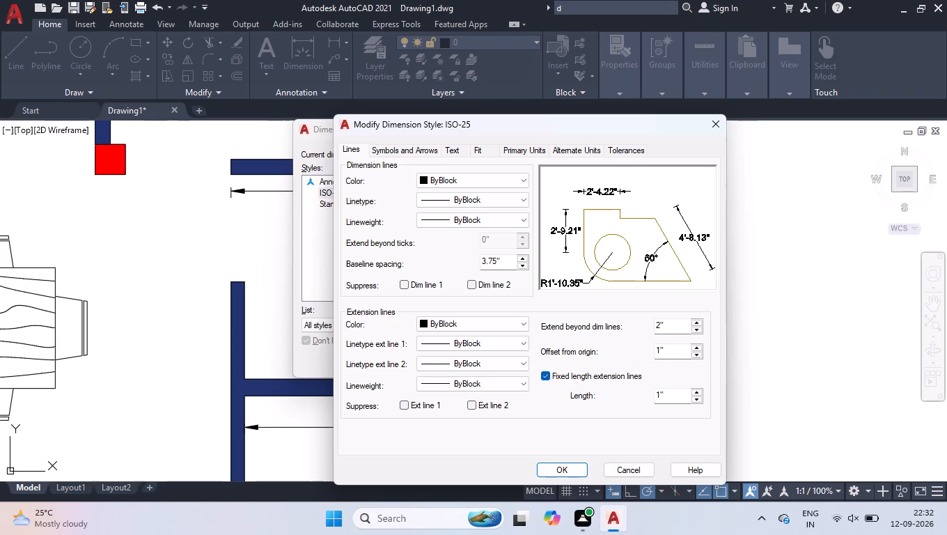
left_click_drag(671, 346, 417, 350)
key("2")
key("Return")
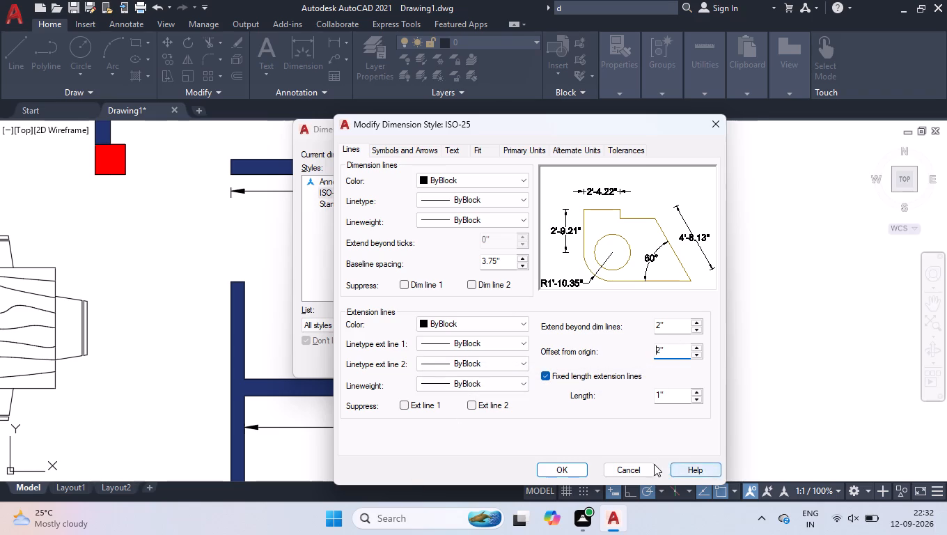
left_click(577, 470)
left_click(559, 365)
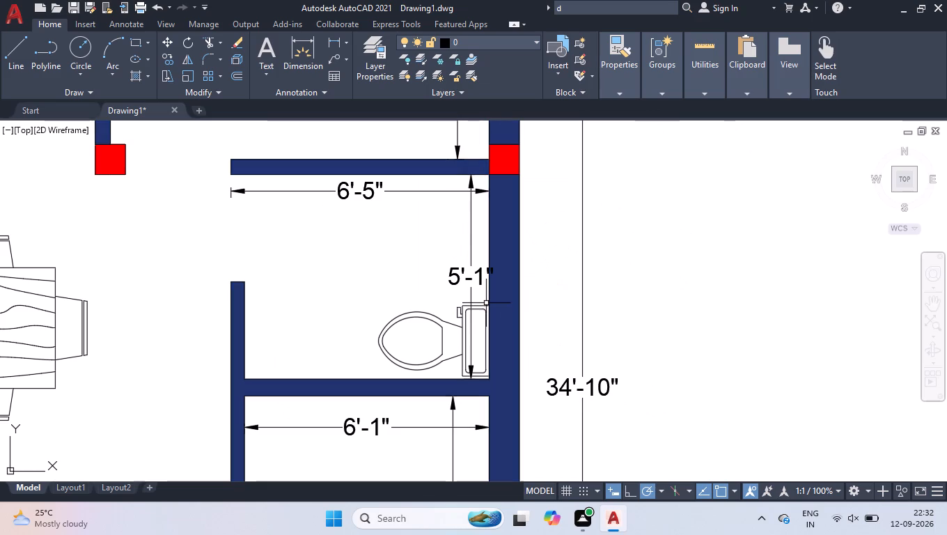
Set the fixed length of the extension lines in the ISO-25 dimension style to 2".
key("space")
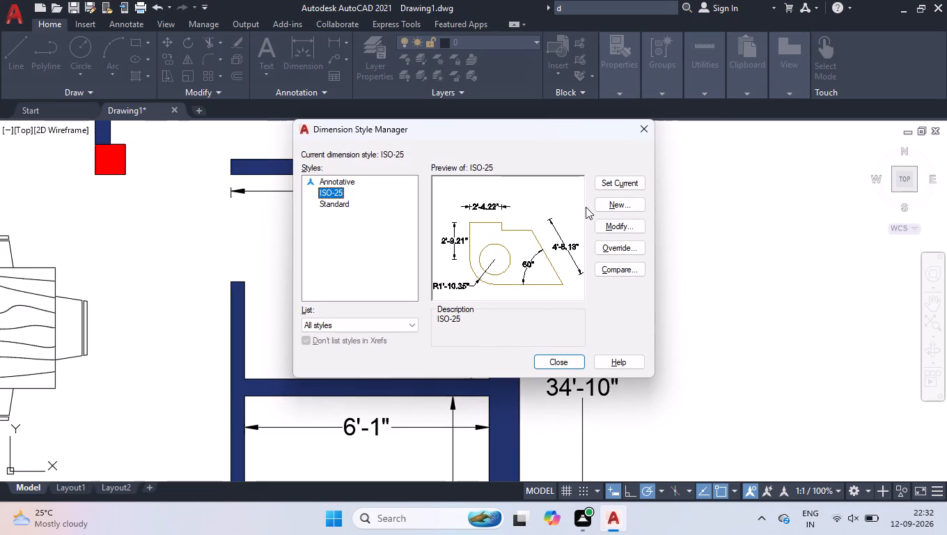
left_click(594, 224)
left_click(597, 224)
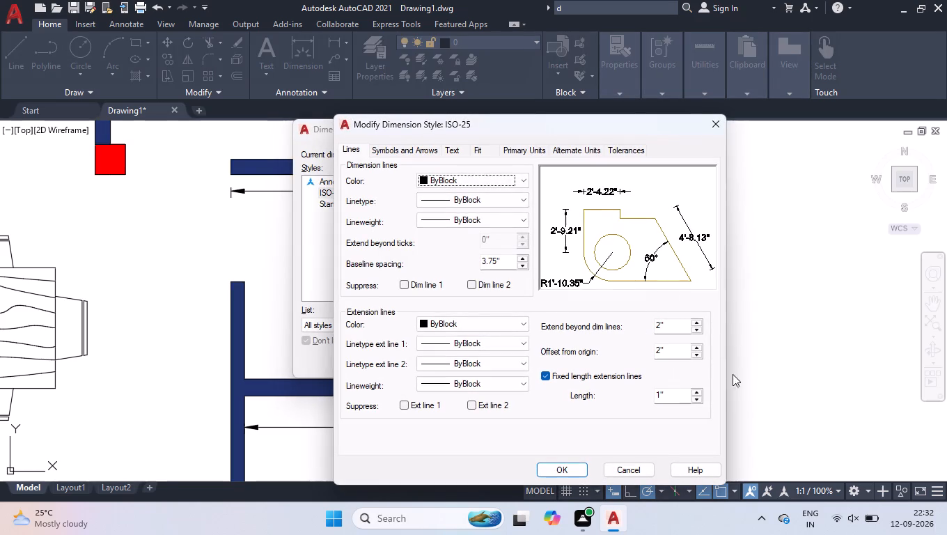
left_click_drag(676, 398, 474, 386)
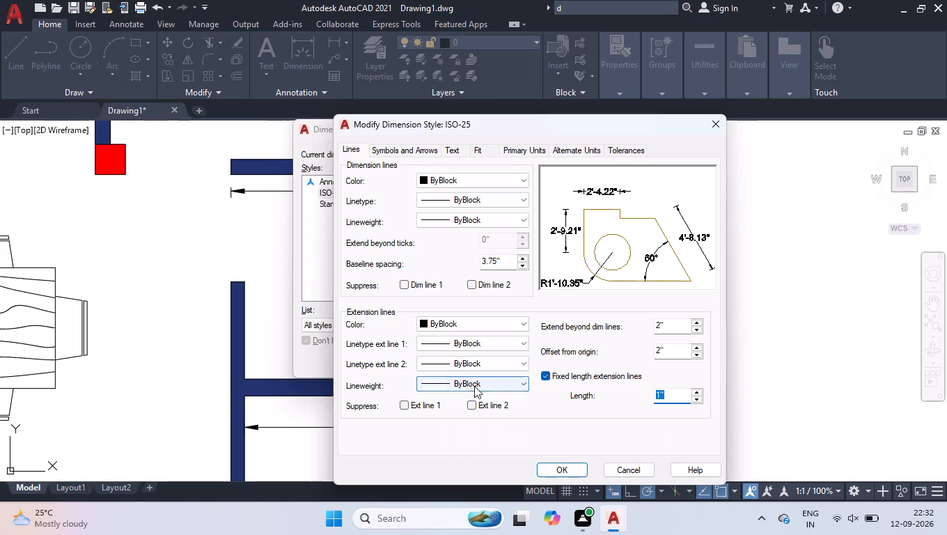
key("2")
key("Return")
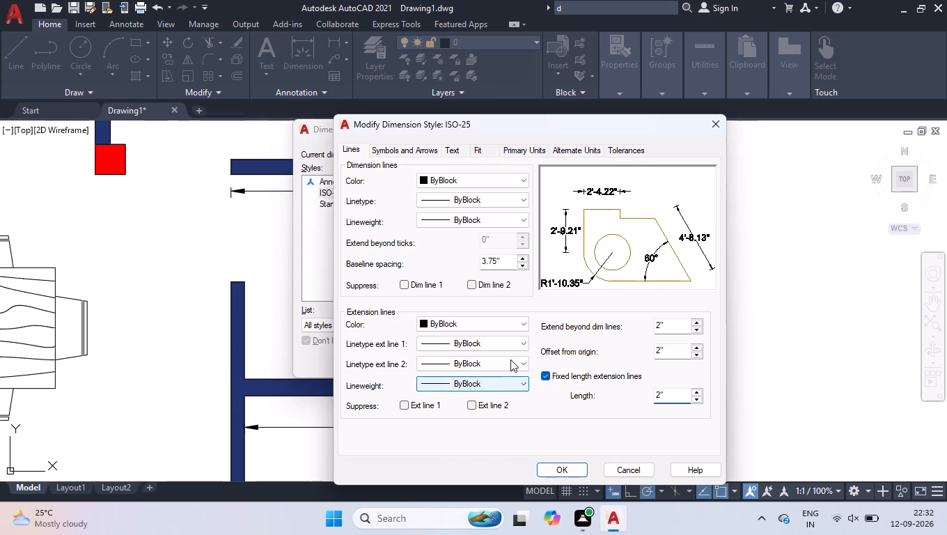
left_click(571, 474)
left_click(549, 359)
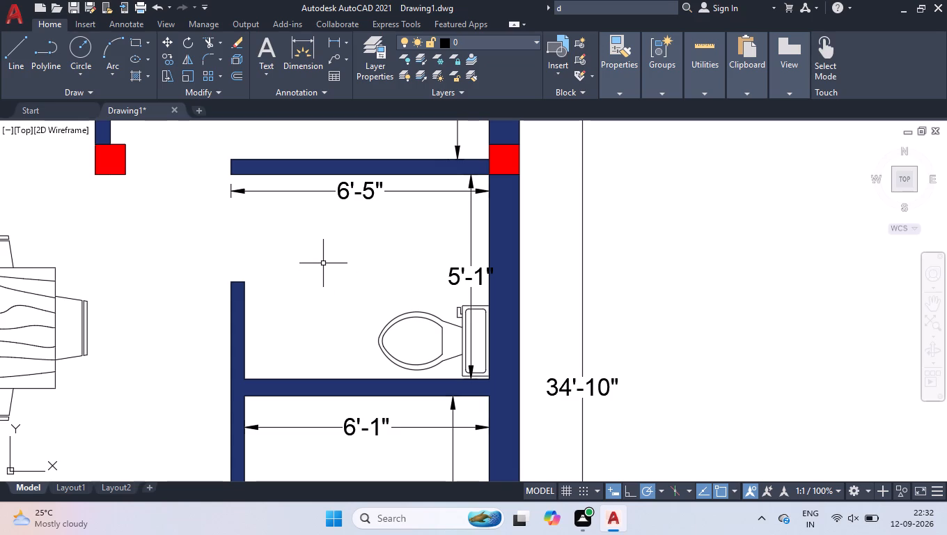
Examine the whole furnished floor plan and its dimensions, fitted in the top view.
scroll(767, 226, "down", 2)
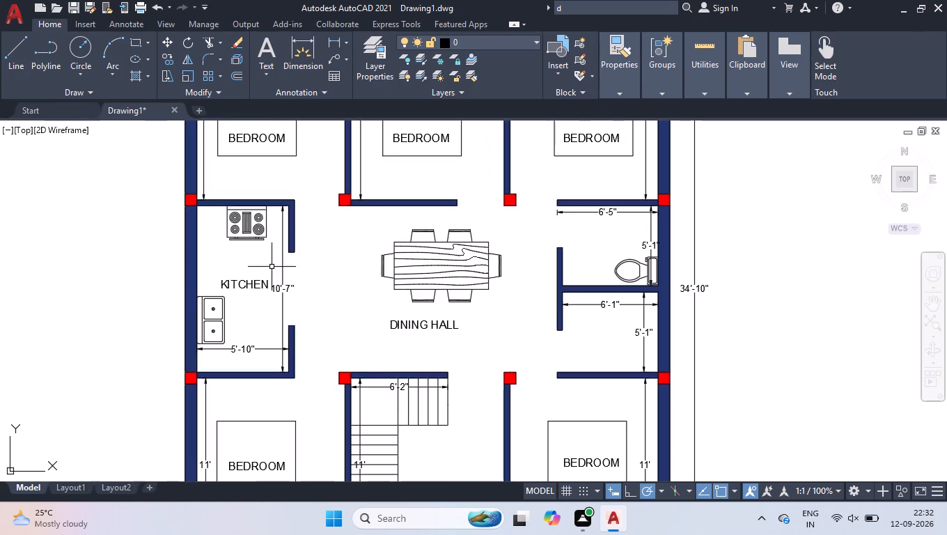
scroll(417, 242, "down", 3)
scroll(414, 221, "up", 1)
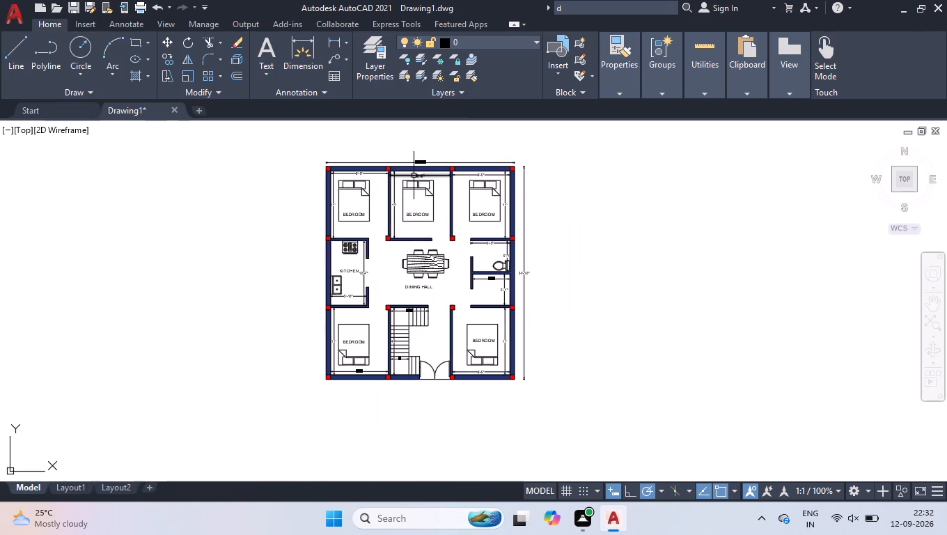
scroll(414, 176, "up", 1)
scroll(414, 176, "down", 1)
scroll(385, 230, "up", 1)
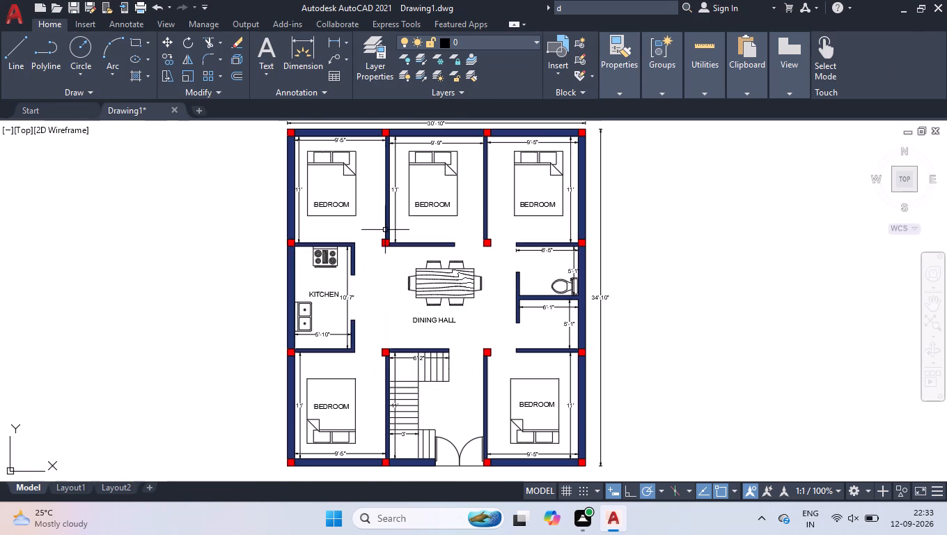
left_click(909, 180)
Open Layout1 and delete its default viewport from the sheet.
left_click(82, 488)
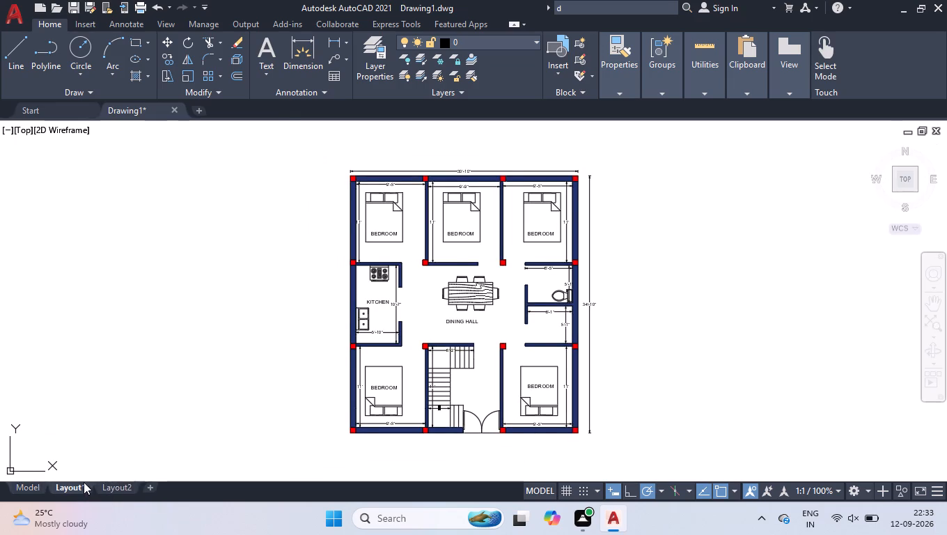
left_click(322, 171)
left_click(303, 188)
key("Delete")
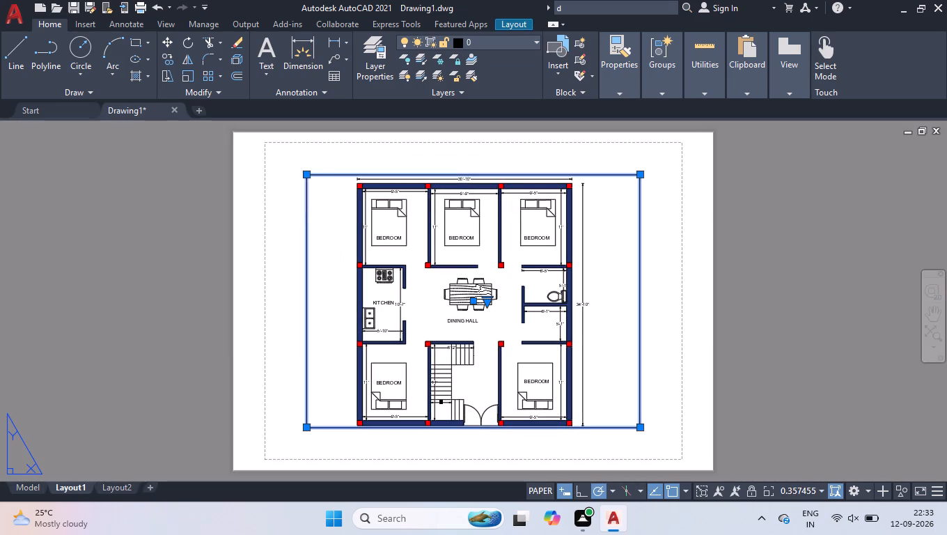
Modify Layout1's page setup to plotter DWG To PDF.pc3, paper ISO full bleed A3 (420.00 x 297.00 MM) and Maximum quality.
right_click(56, 491)
left_click(146, 387)
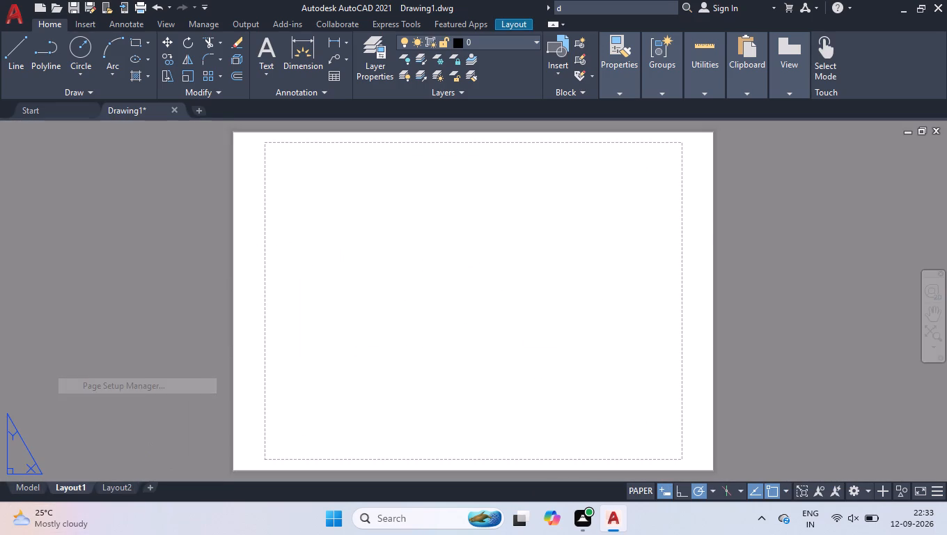
left_click(571, 237)
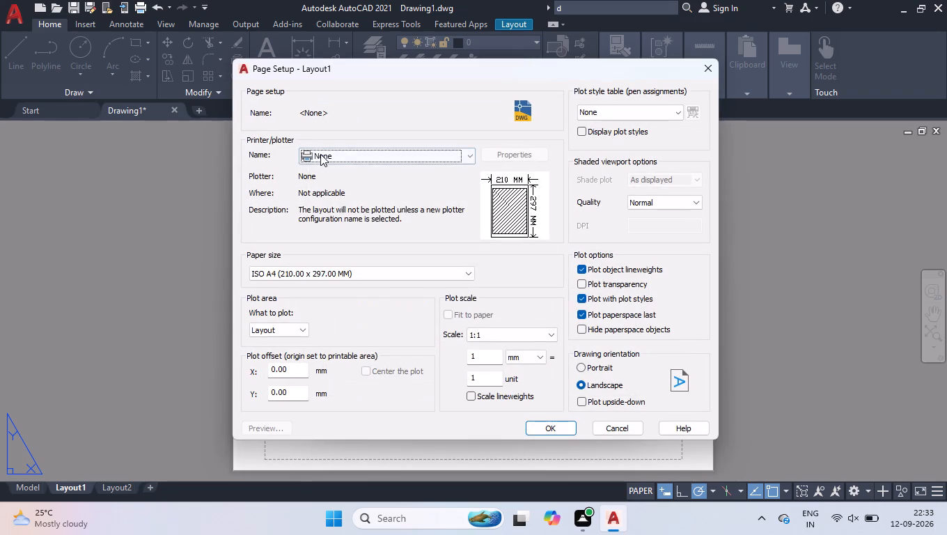
left_click(320, 154)
left_click(347, 331)
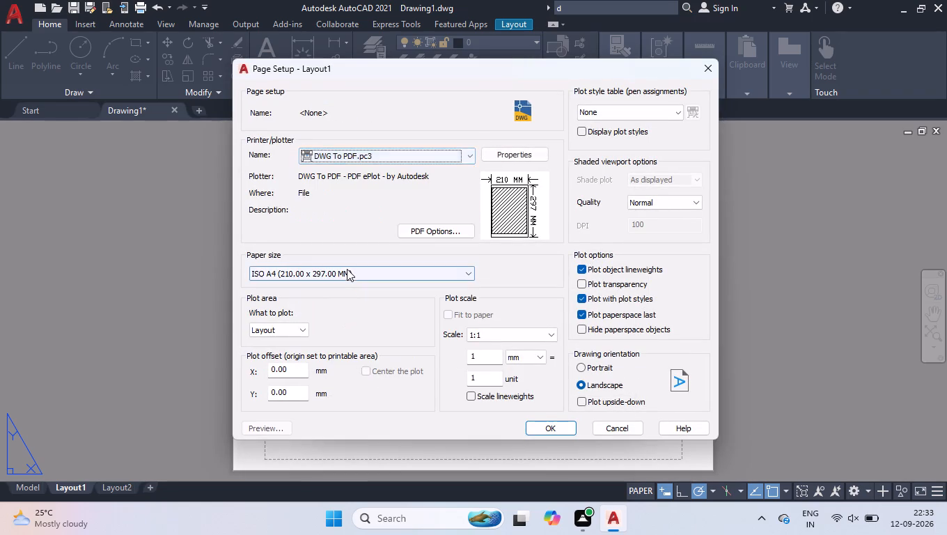
left_click(347, 269)
scroll(340, 222, "up", 17)
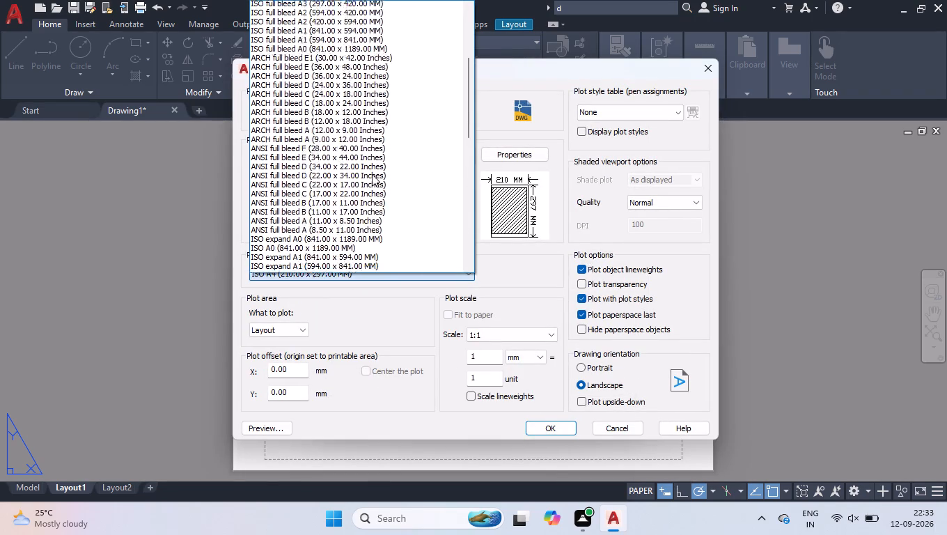
scroll(372, 174, "up", 1)
left_click(387, 98)
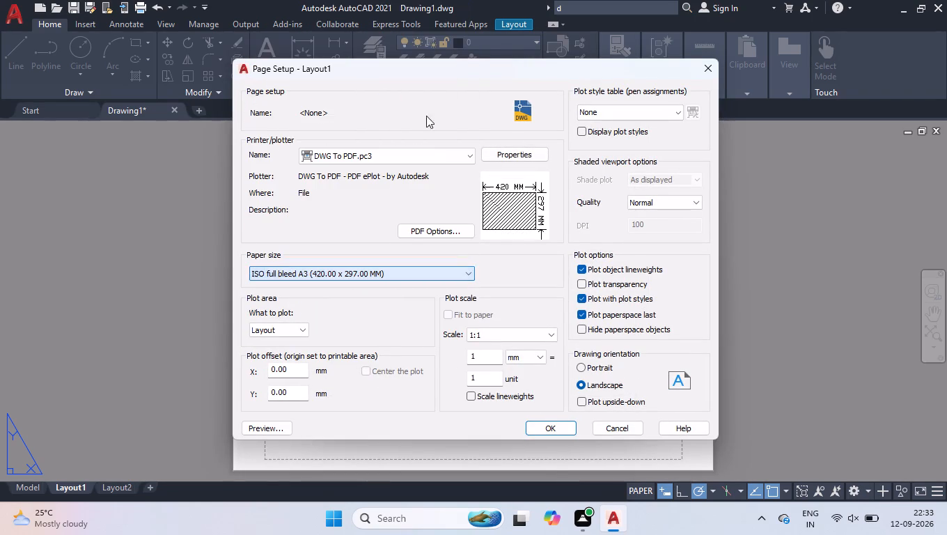
left_click(652, 203)
left_click(649, 252)
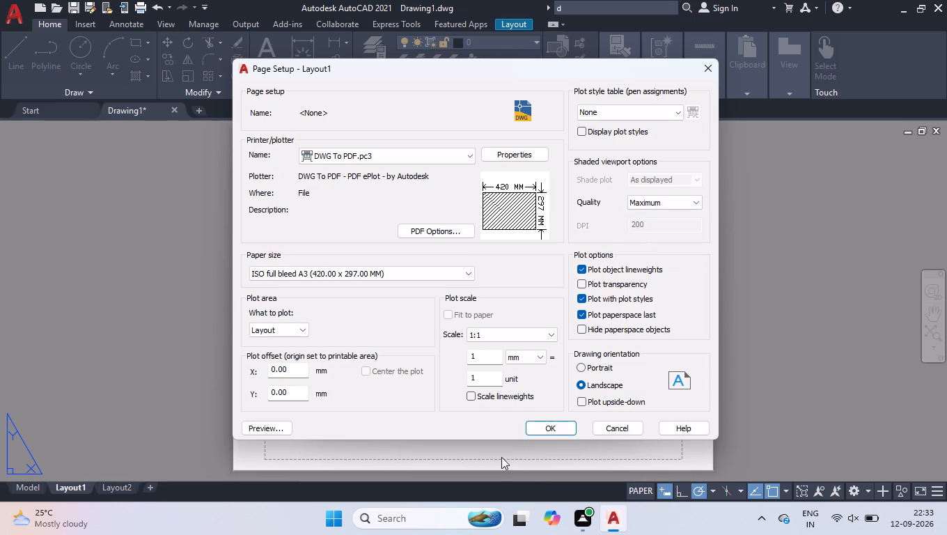
left_click(564, 432)
left_click(526, 394)
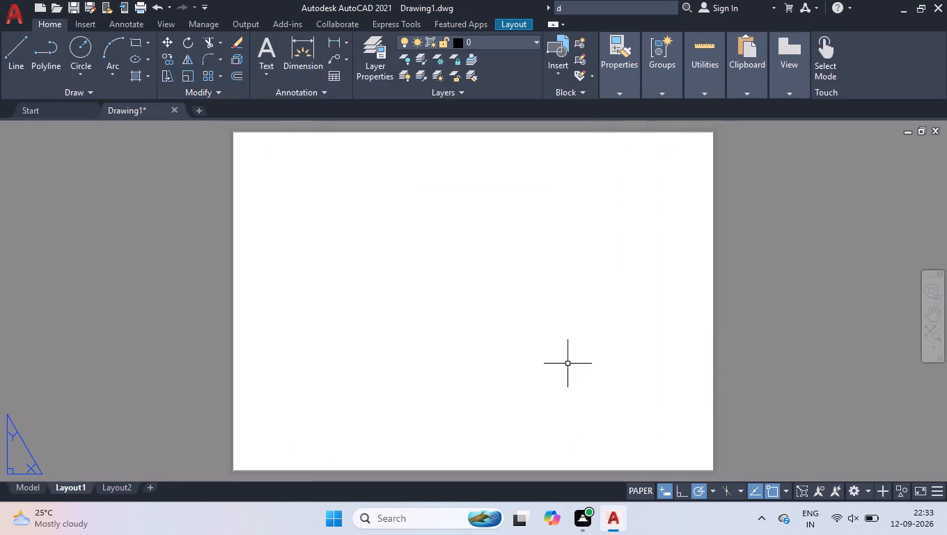
Create a rectangular viewport on the Layout1 sheet with corners at 0,0 and 420,297.
type("MV")
key("Return")
type("0,0")
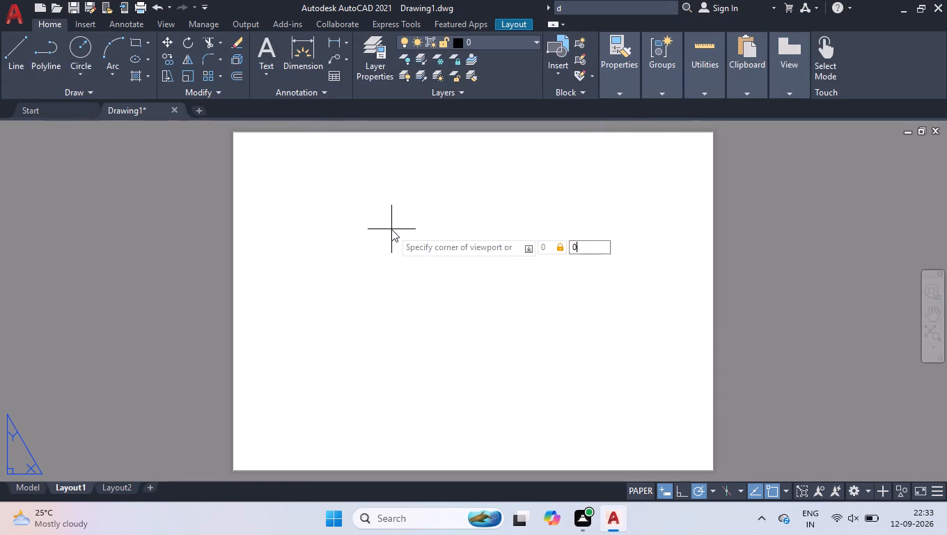
key("Return")
type("420,297")
key("Return")
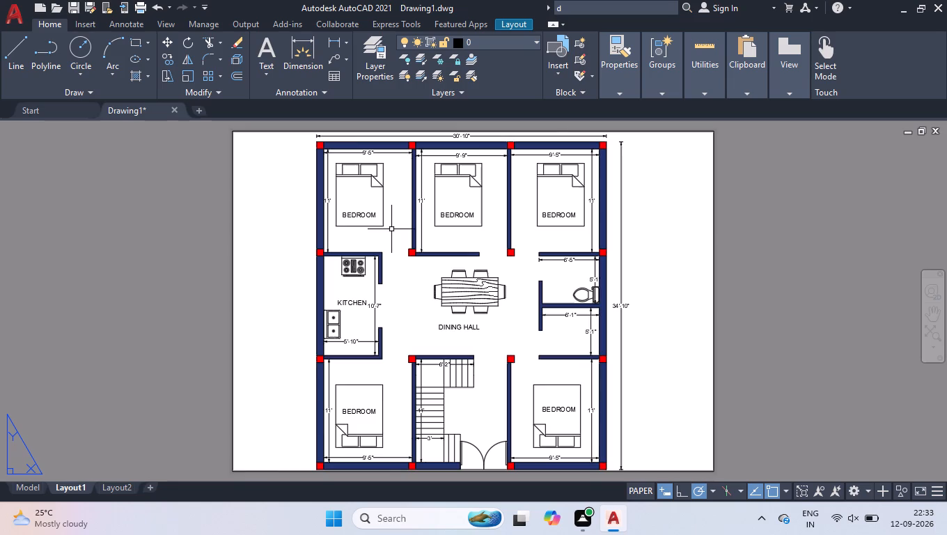
Export the current layout as a PDF named 12-9-6 on the Desktop.
left_click(10, 13)
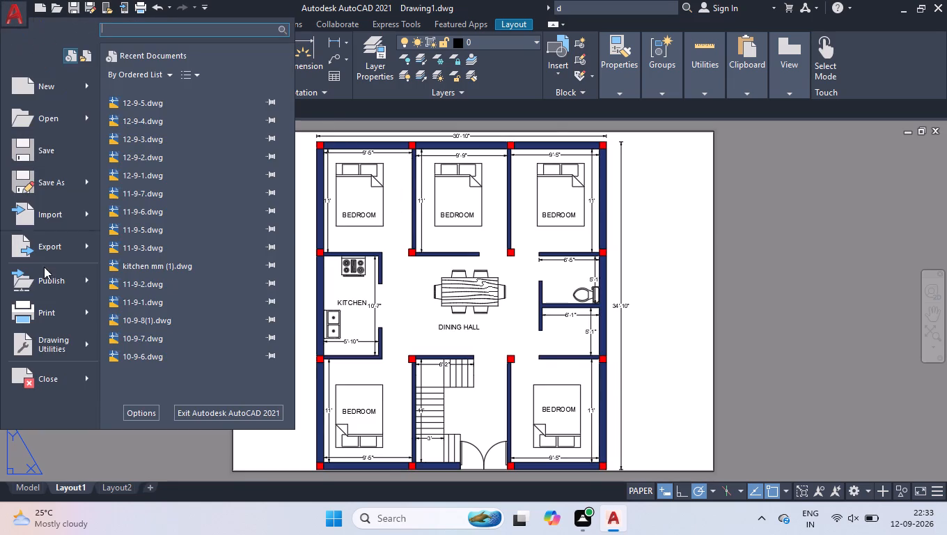
left_click(40, 249)
left_click(142, 234)
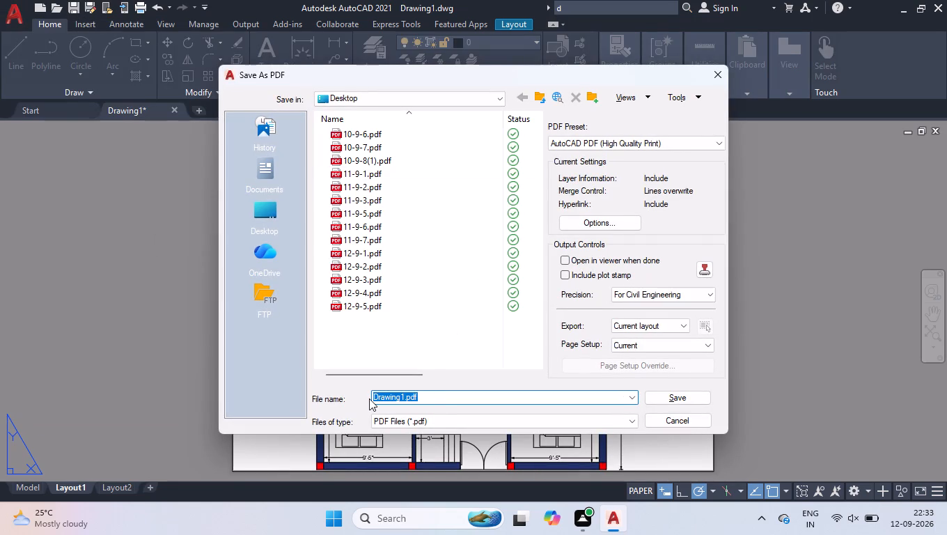
key("1")
key("2")
type("-9-")
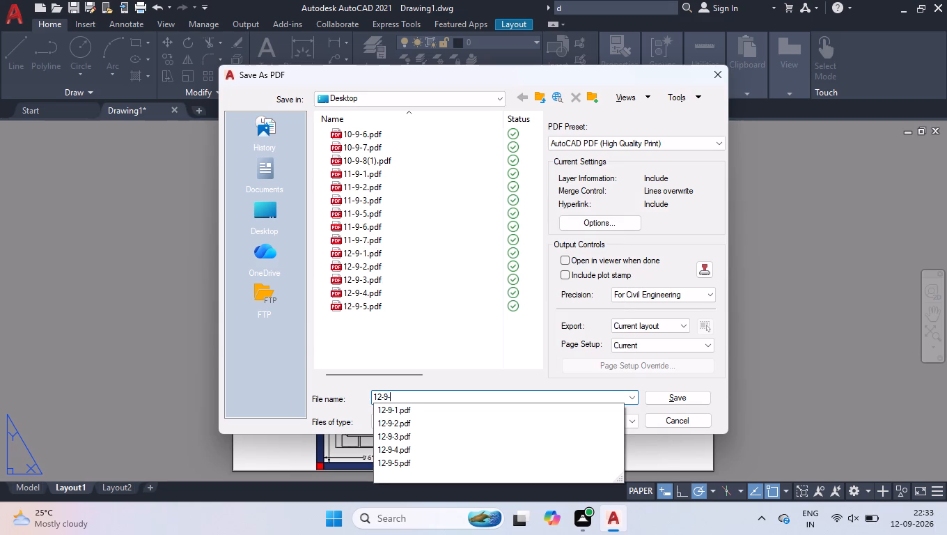
key("6")
key("Return")
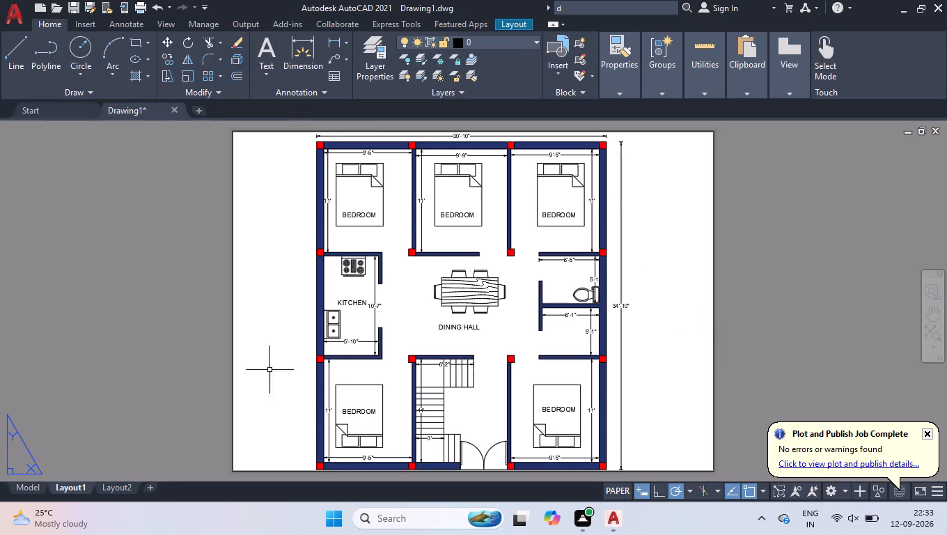
Return to model space and exit the program, saving the drawing as 12-9-6 in Documents.
left_click(22, 485)
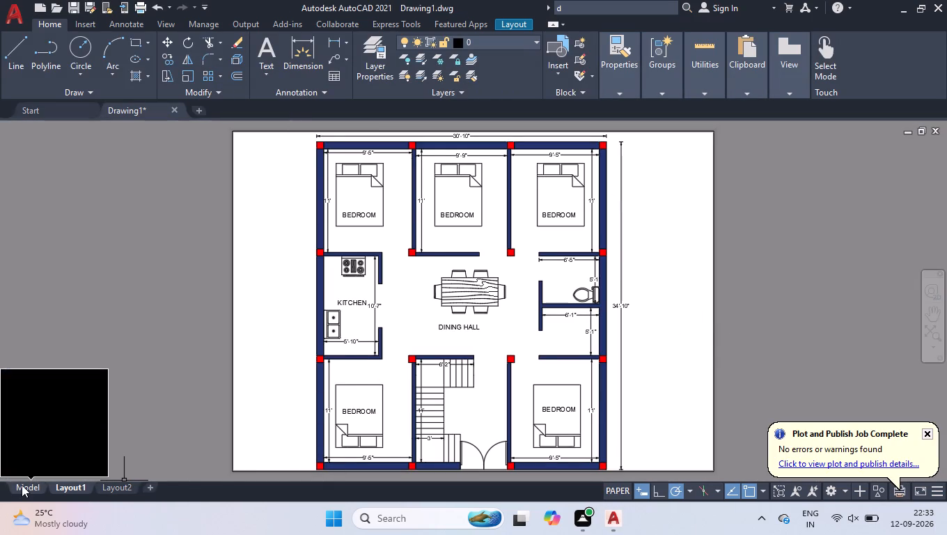
key("ctrl+q")
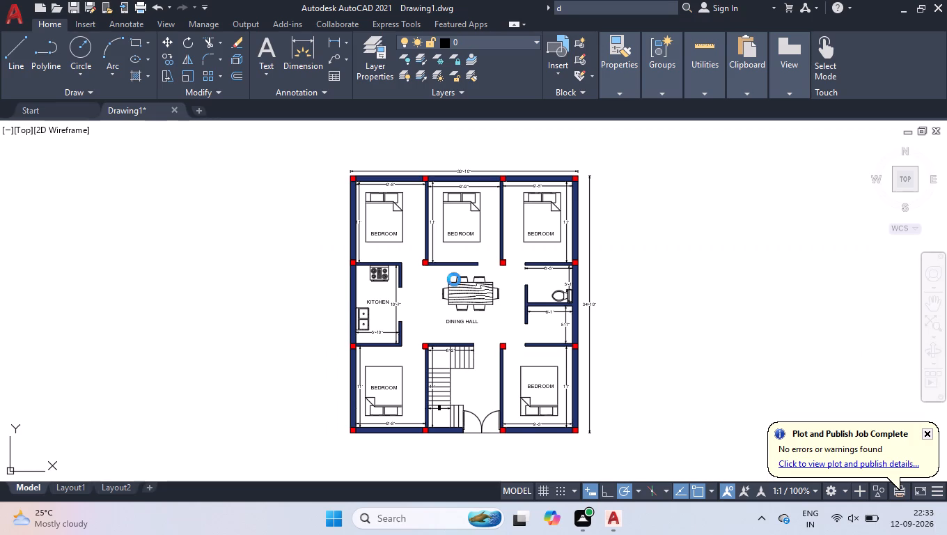
key("Return")
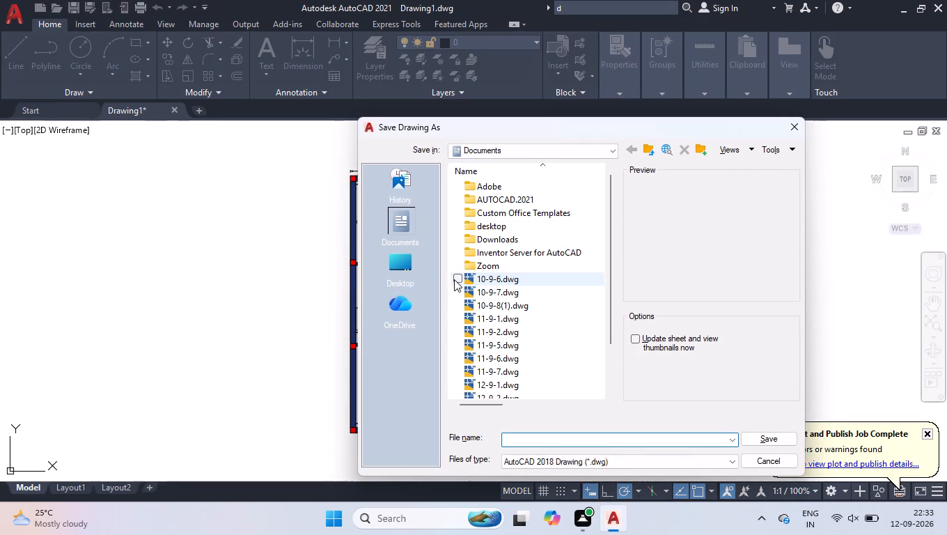
type("12")
type("-9-")
key("6")
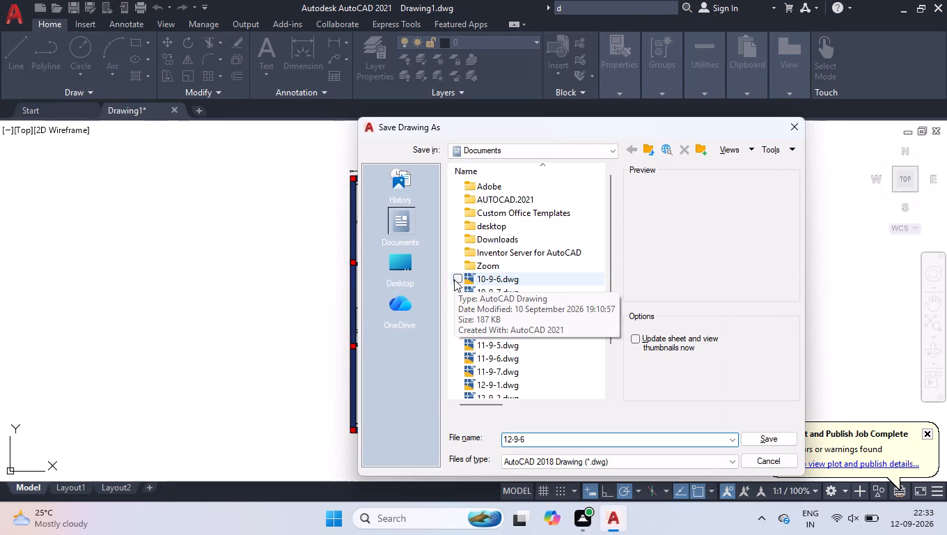
key("Return")
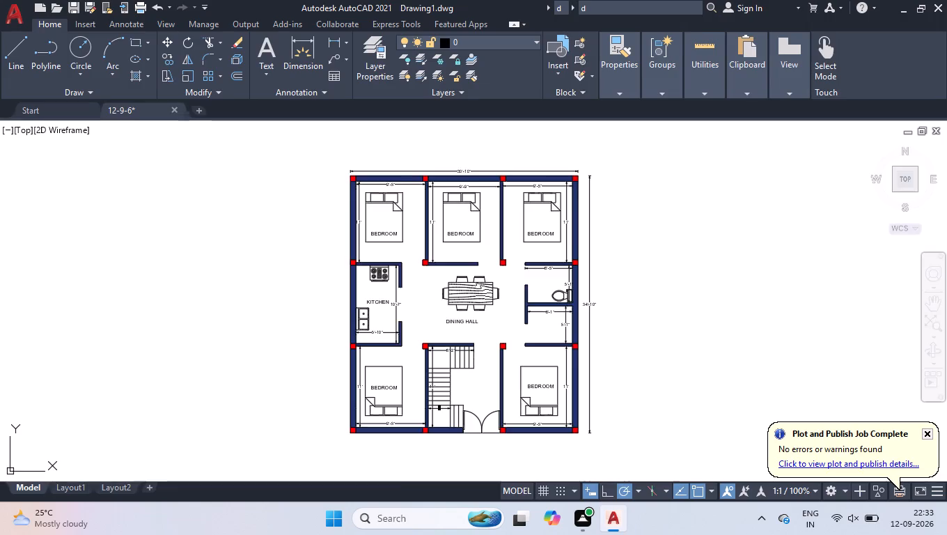
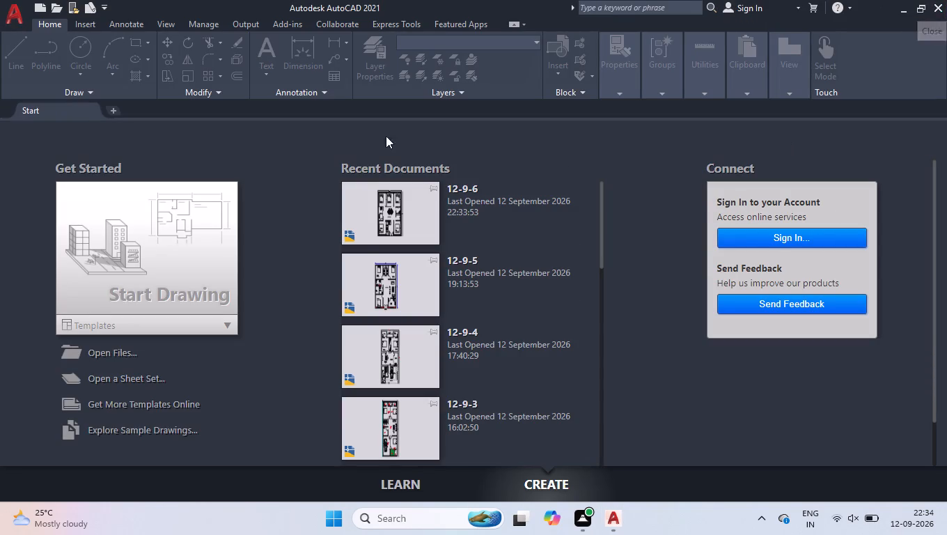
Open the recent drawing 12-9-6.
left_click(398, 216)
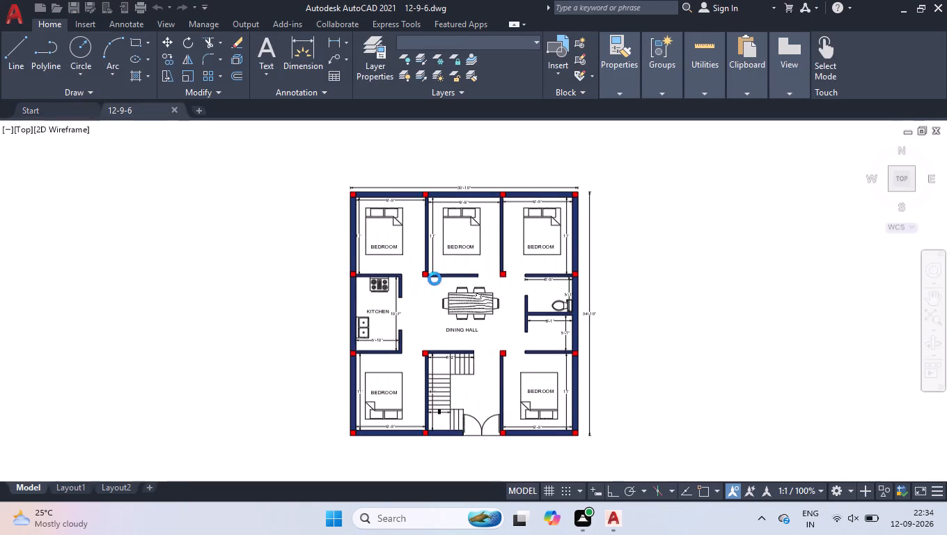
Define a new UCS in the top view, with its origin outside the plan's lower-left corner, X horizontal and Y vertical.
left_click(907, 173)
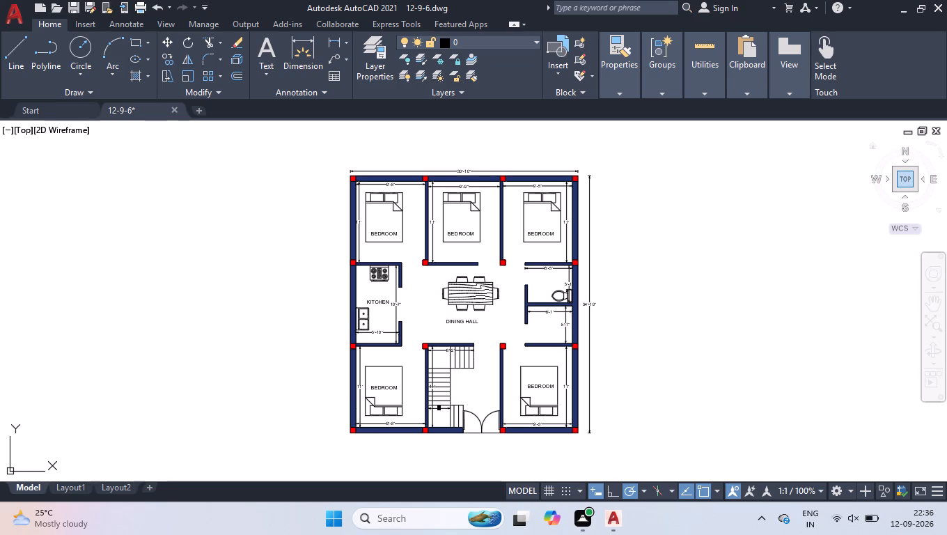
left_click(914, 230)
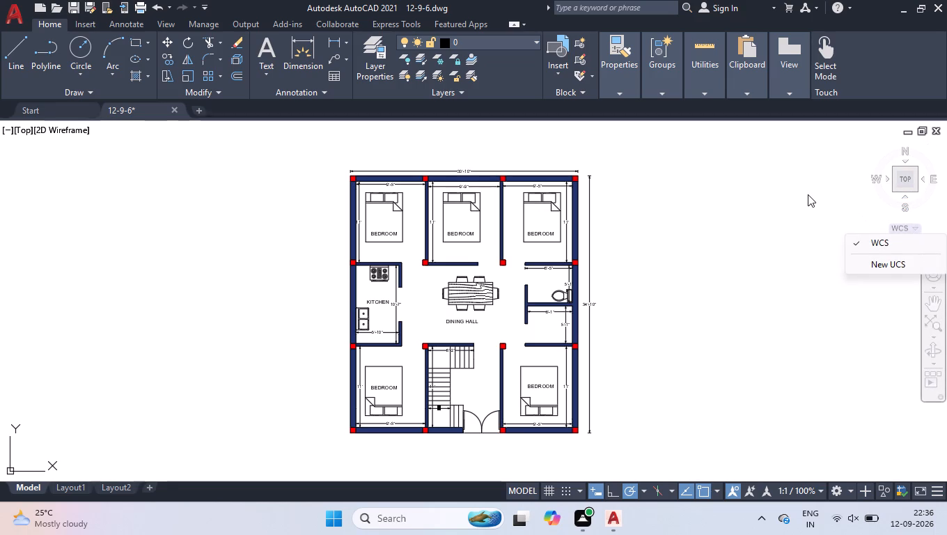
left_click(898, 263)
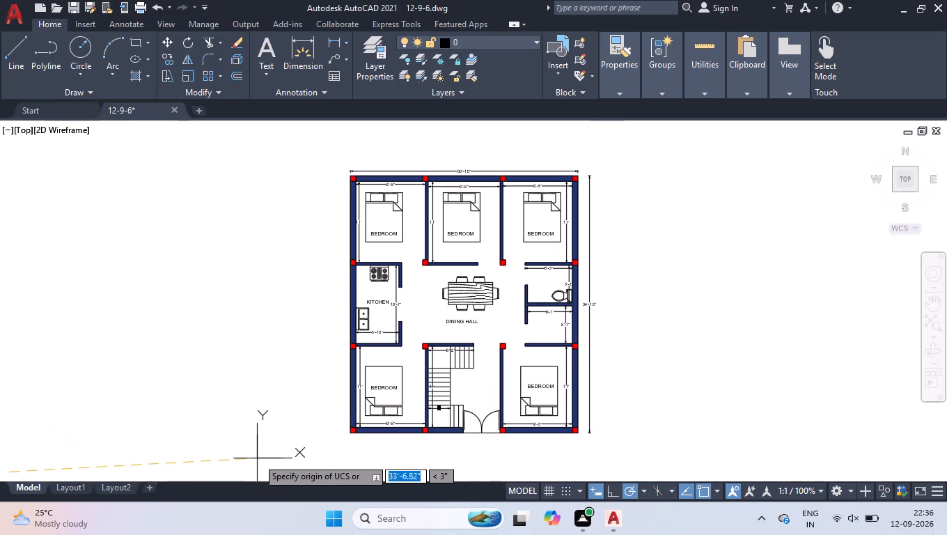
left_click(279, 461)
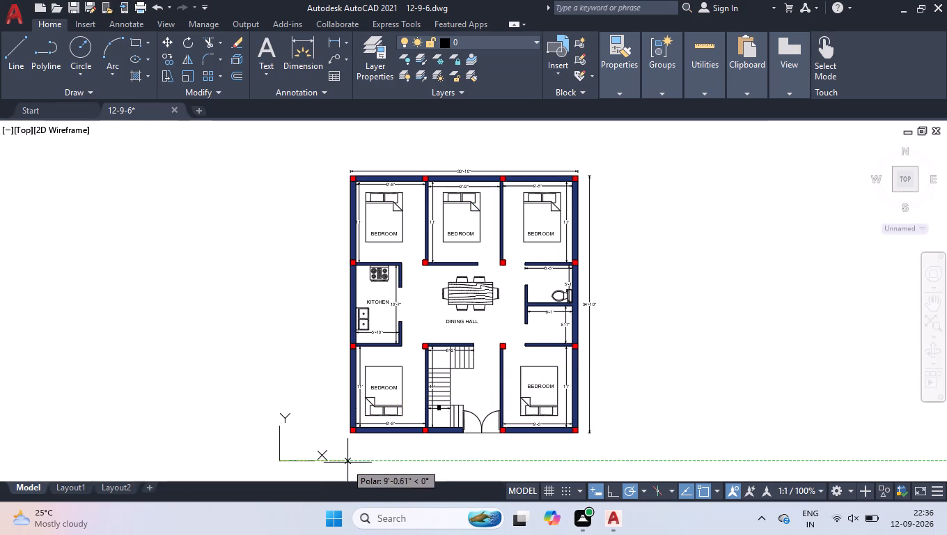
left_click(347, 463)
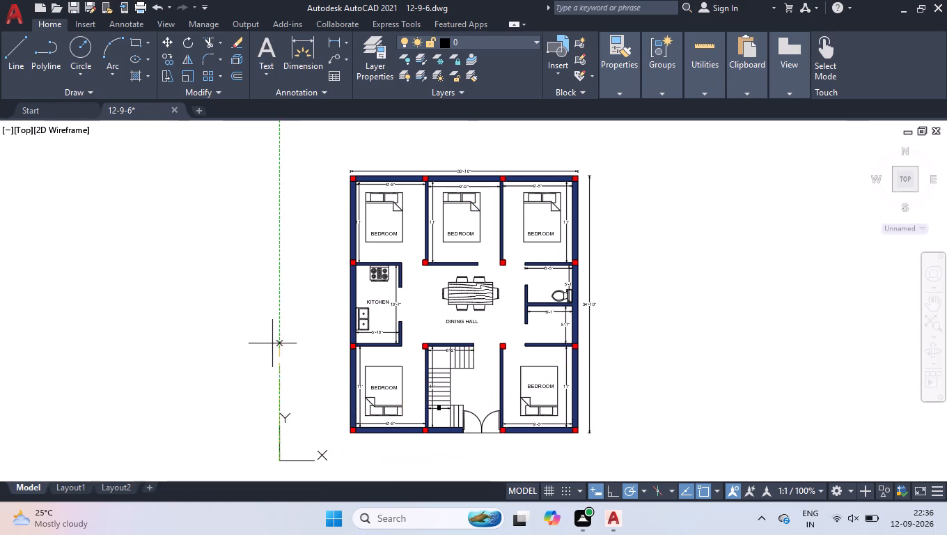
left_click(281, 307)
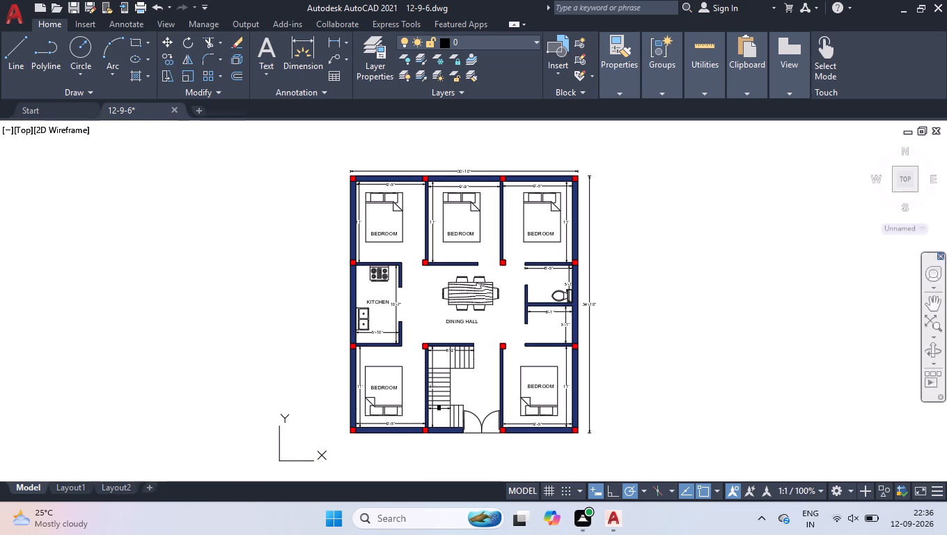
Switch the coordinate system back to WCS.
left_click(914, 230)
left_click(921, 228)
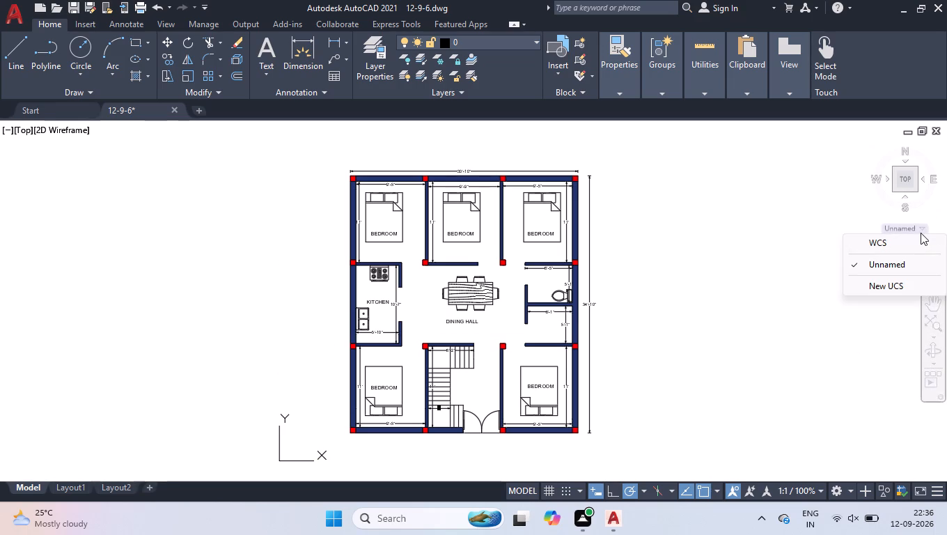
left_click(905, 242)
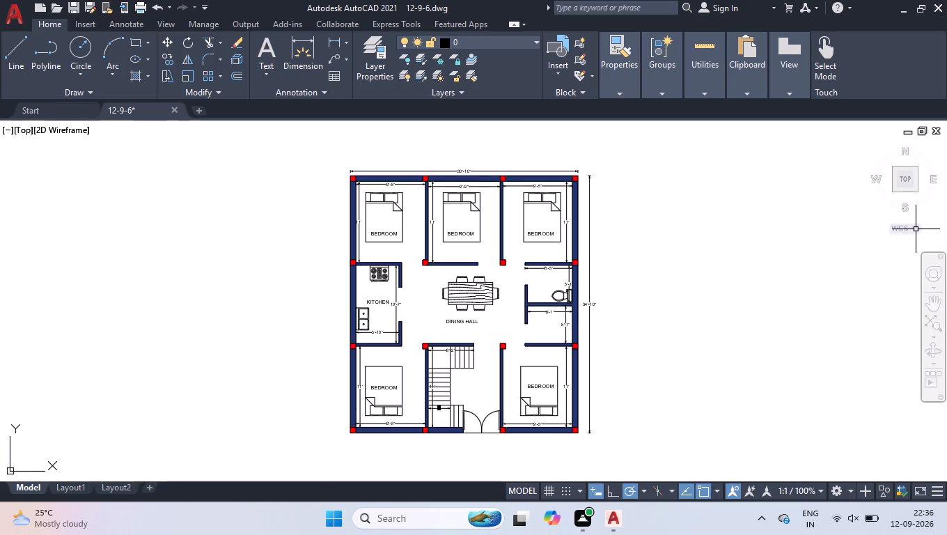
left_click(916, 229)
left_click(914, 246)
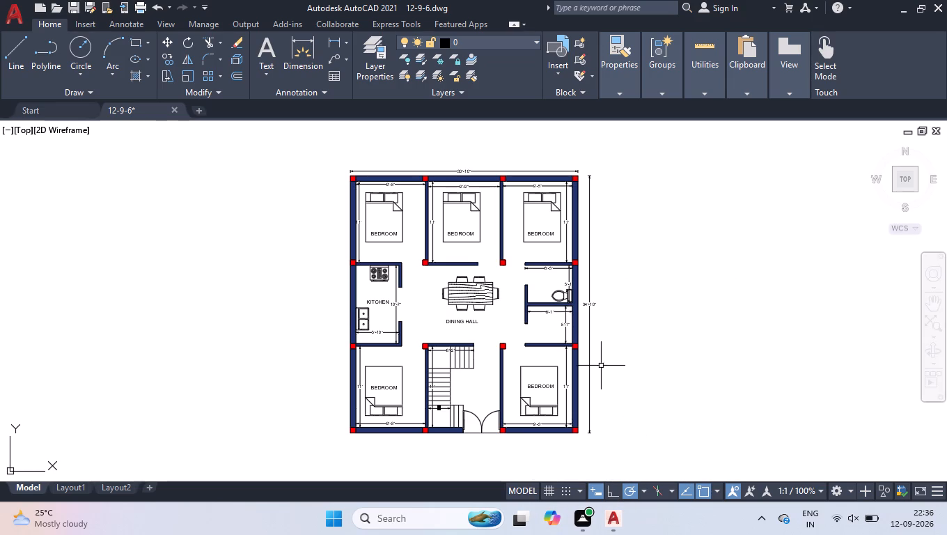
Query the drawing's log file path with the LOGFILENAME variable.
type("LOGFILE")
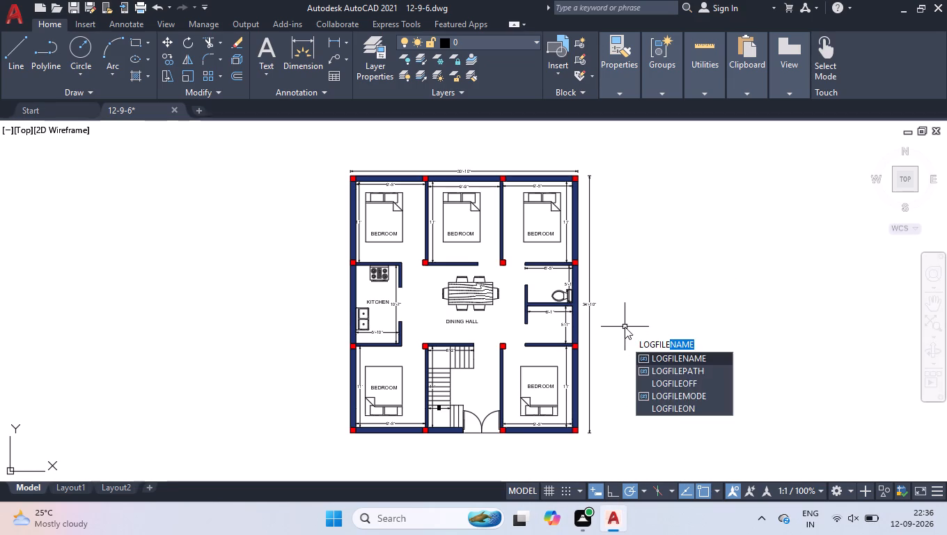
key("Return")
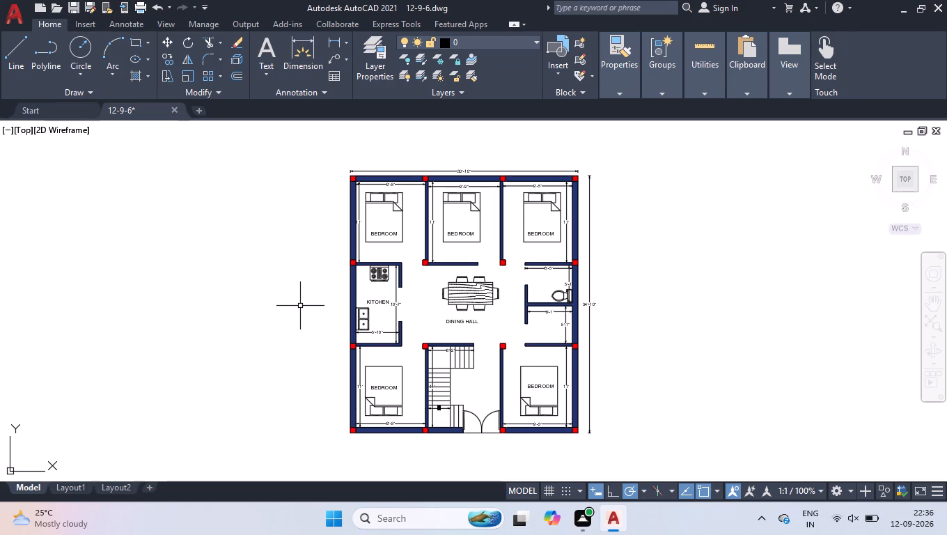
key("space")
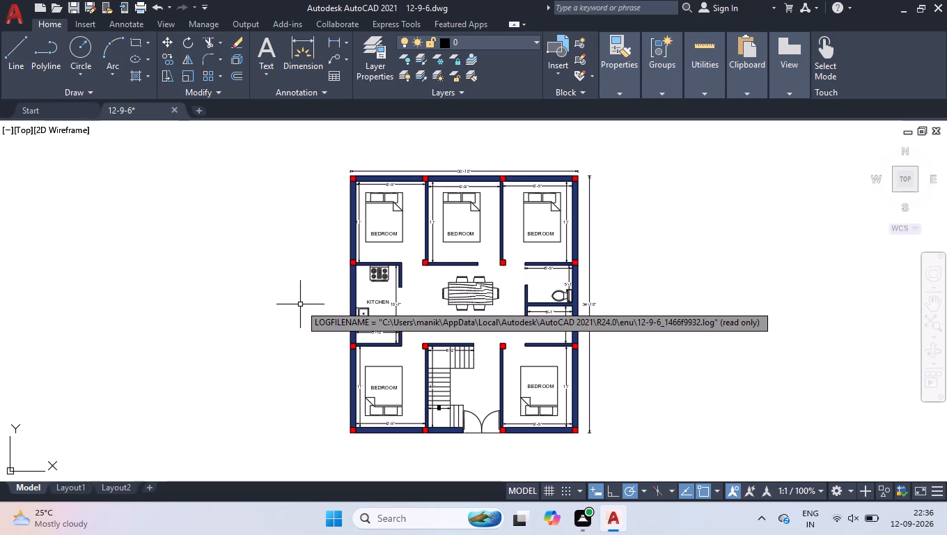